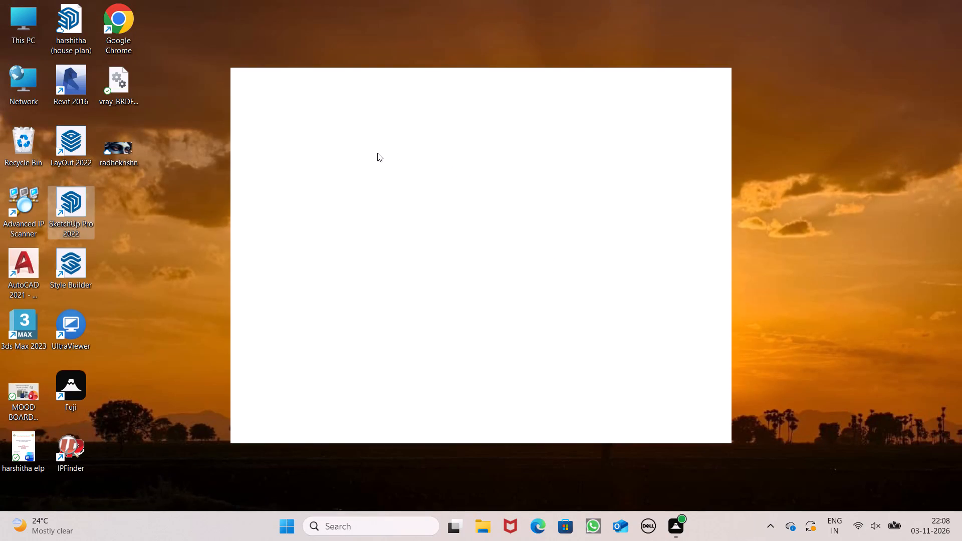
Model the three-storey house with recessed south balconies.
Launch SketchUp Pro 2022 from the desktop.
scroll(421, 155, down, 3)
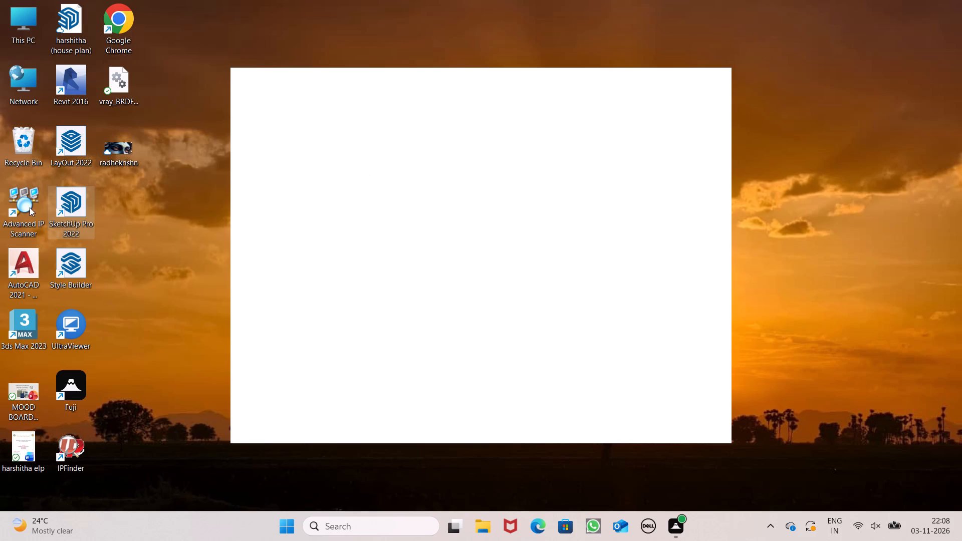
click(63, 210)
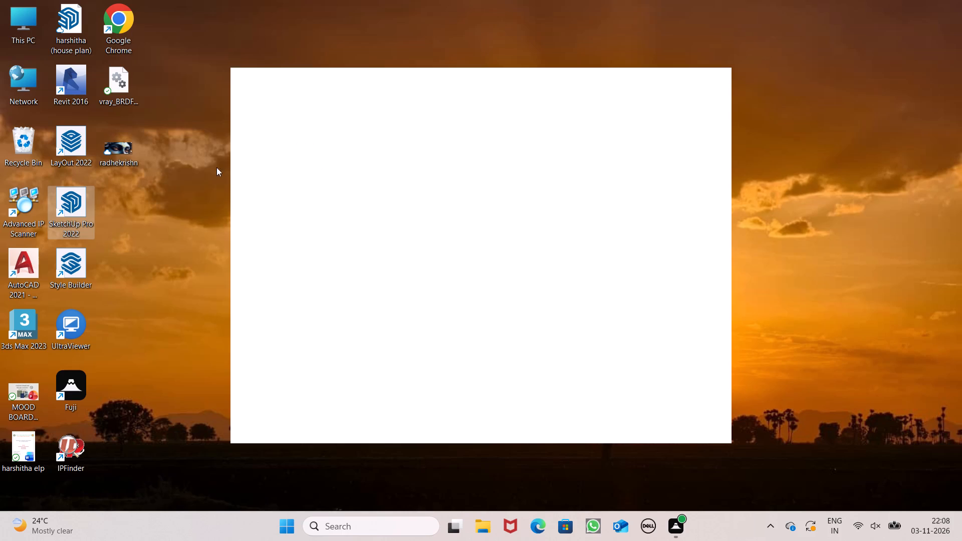
double_click(69, 197)
double_click(81, 214)
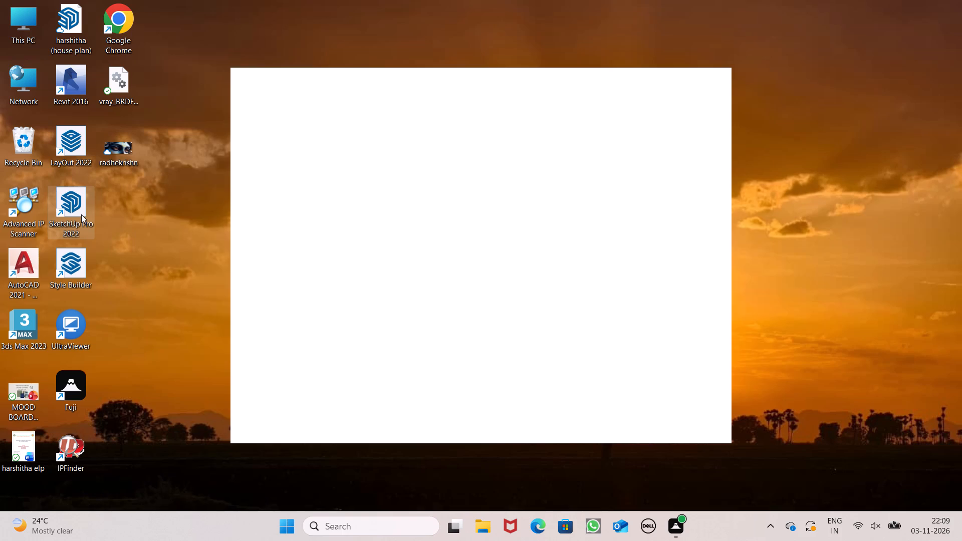
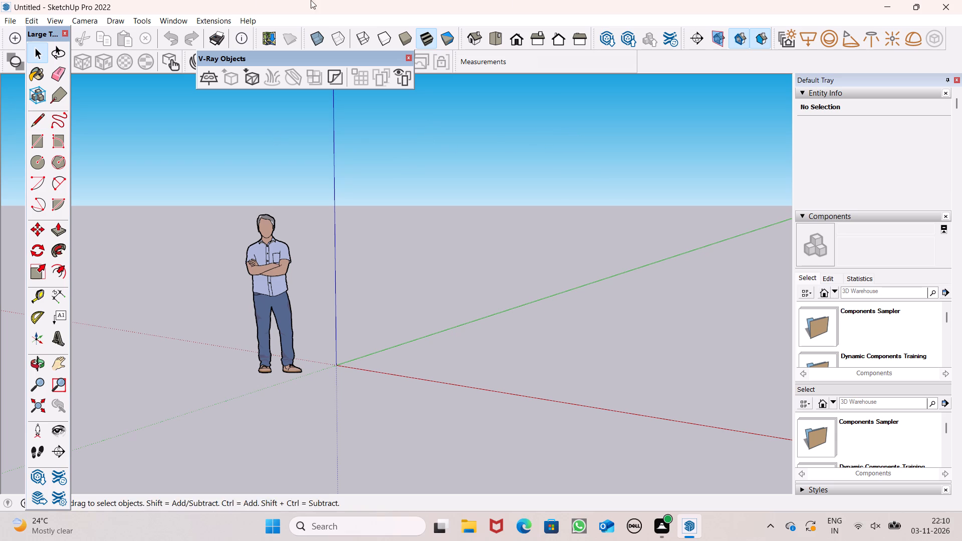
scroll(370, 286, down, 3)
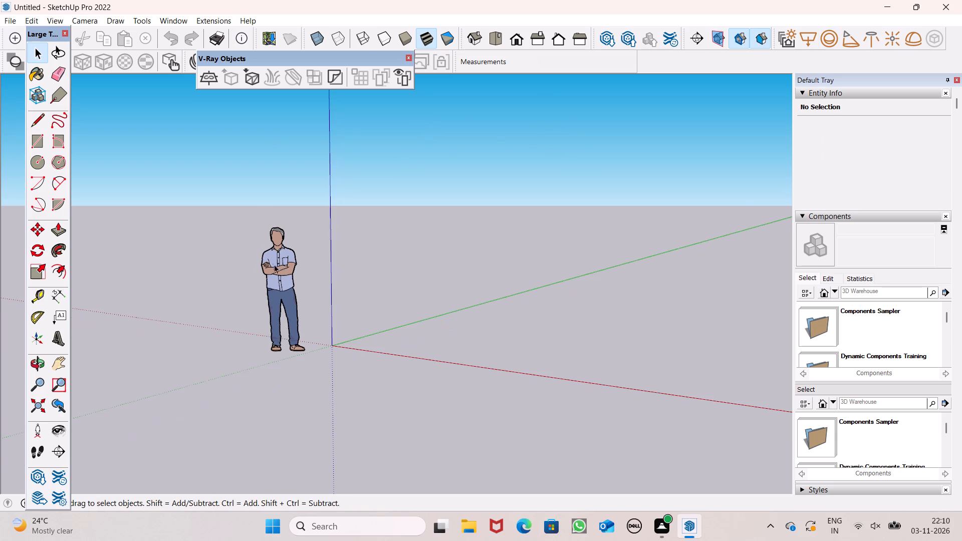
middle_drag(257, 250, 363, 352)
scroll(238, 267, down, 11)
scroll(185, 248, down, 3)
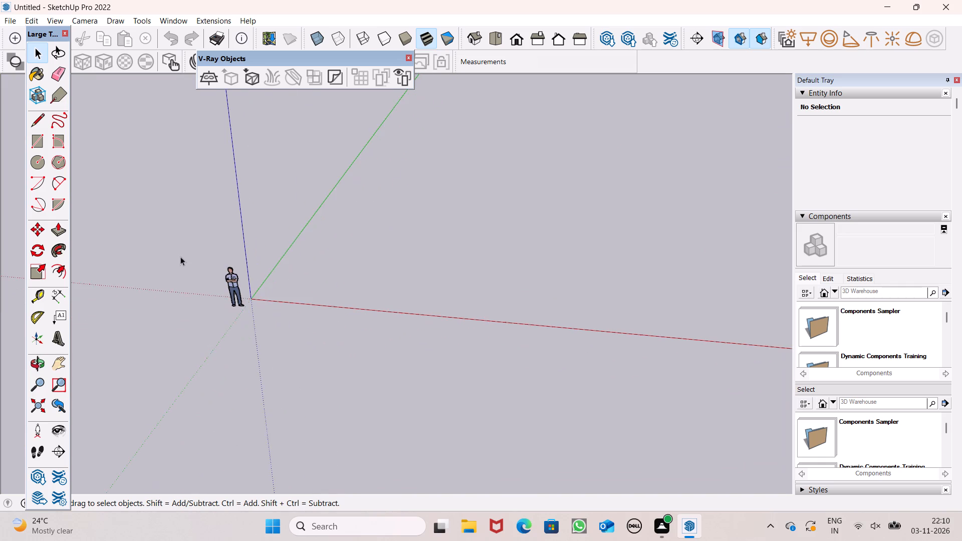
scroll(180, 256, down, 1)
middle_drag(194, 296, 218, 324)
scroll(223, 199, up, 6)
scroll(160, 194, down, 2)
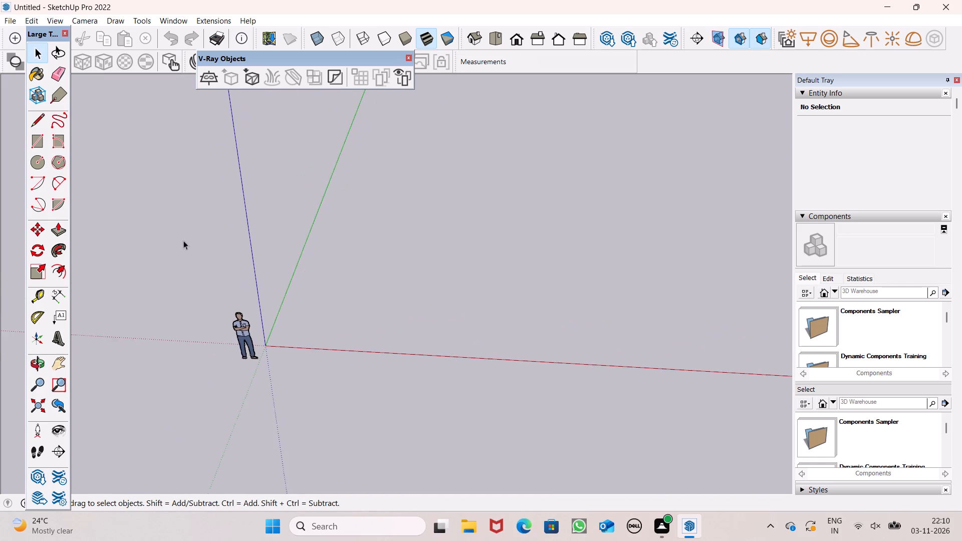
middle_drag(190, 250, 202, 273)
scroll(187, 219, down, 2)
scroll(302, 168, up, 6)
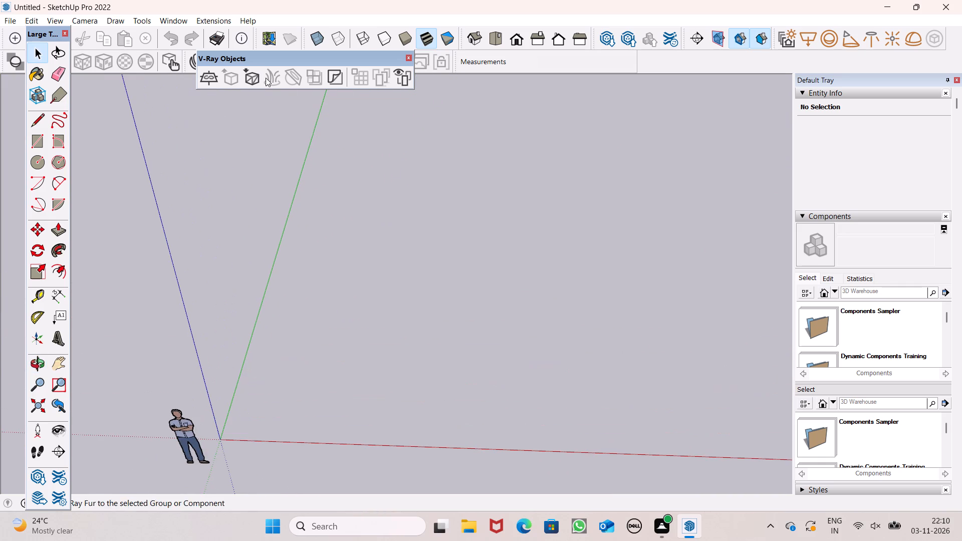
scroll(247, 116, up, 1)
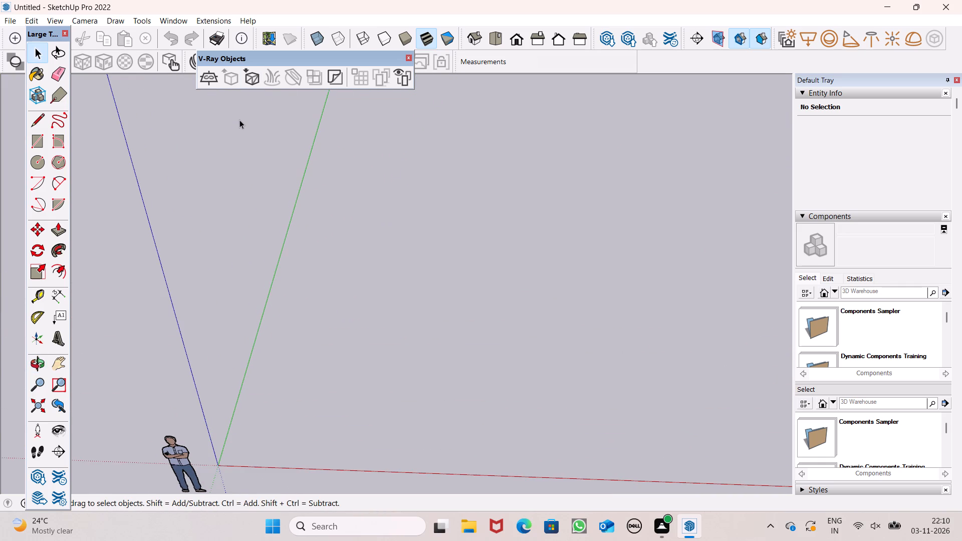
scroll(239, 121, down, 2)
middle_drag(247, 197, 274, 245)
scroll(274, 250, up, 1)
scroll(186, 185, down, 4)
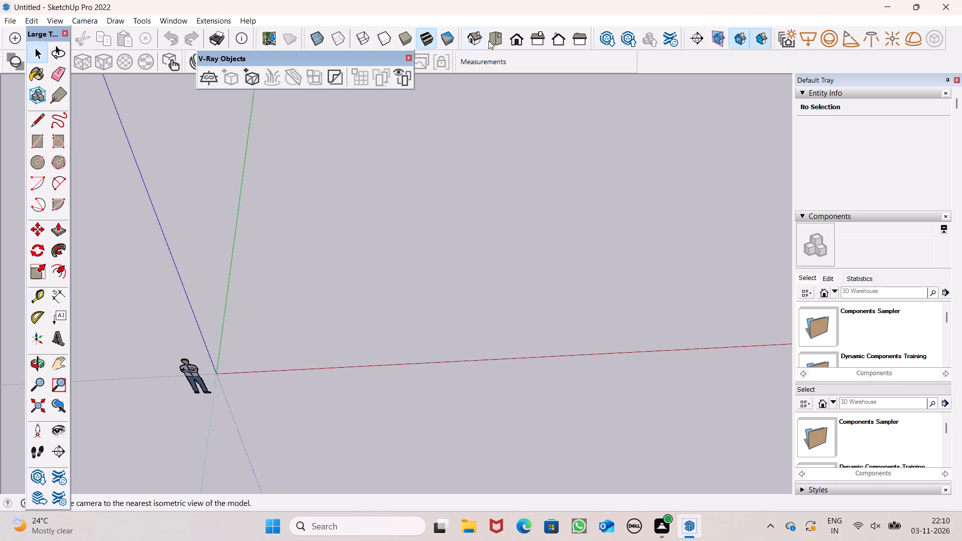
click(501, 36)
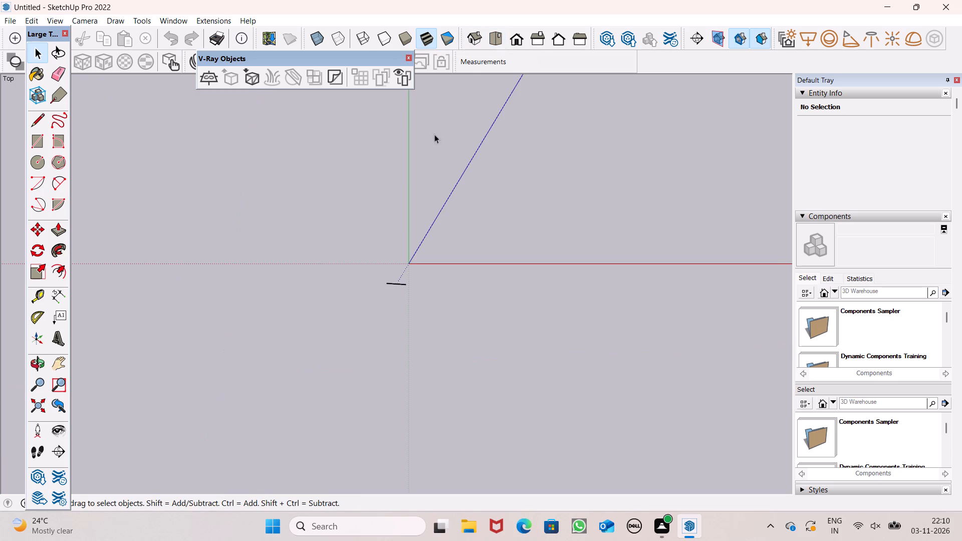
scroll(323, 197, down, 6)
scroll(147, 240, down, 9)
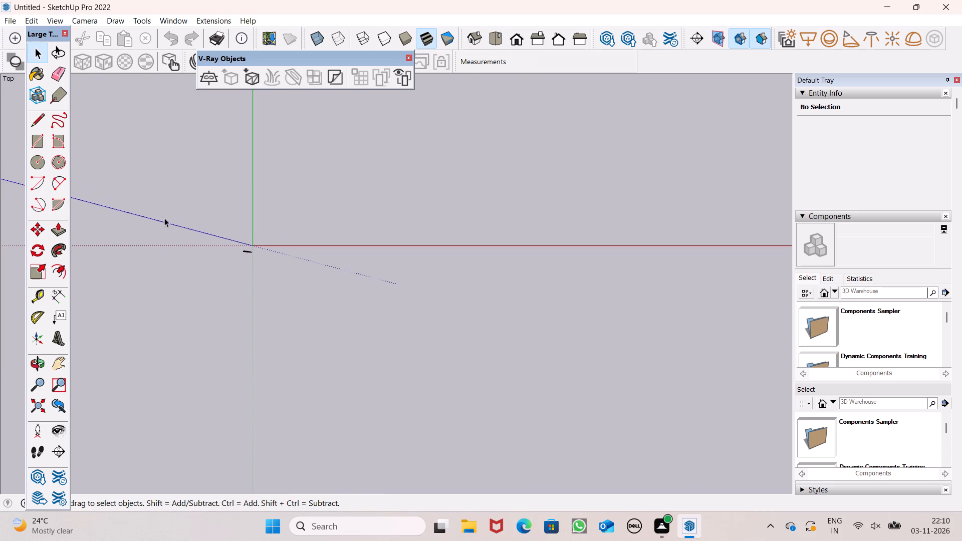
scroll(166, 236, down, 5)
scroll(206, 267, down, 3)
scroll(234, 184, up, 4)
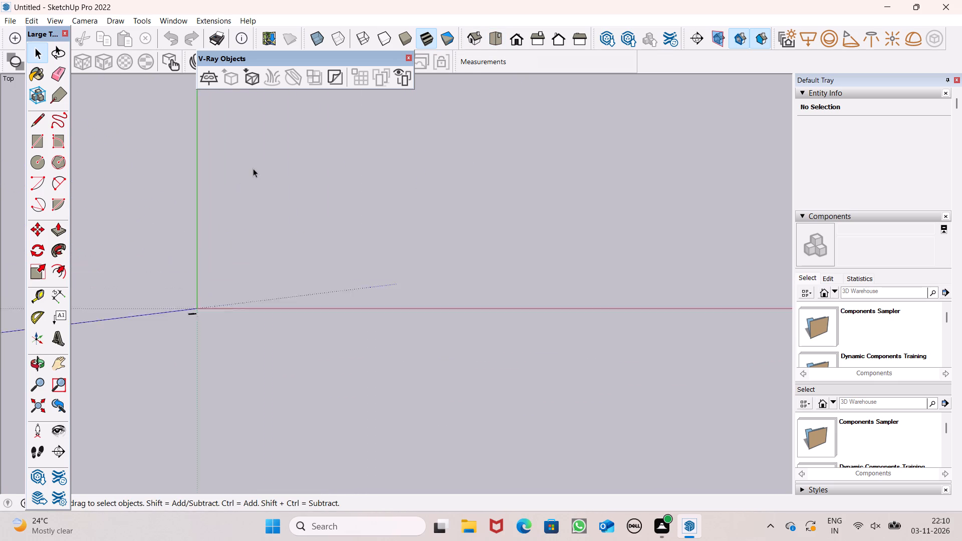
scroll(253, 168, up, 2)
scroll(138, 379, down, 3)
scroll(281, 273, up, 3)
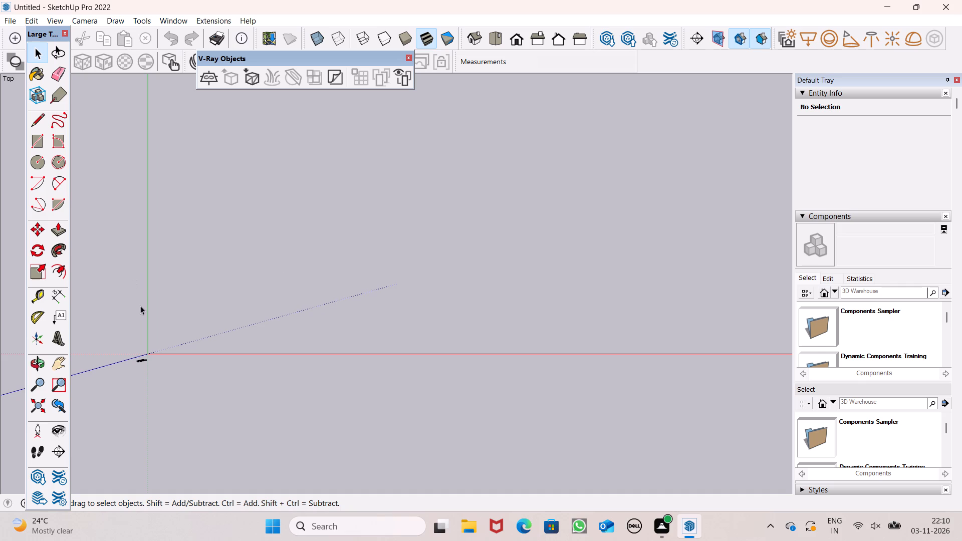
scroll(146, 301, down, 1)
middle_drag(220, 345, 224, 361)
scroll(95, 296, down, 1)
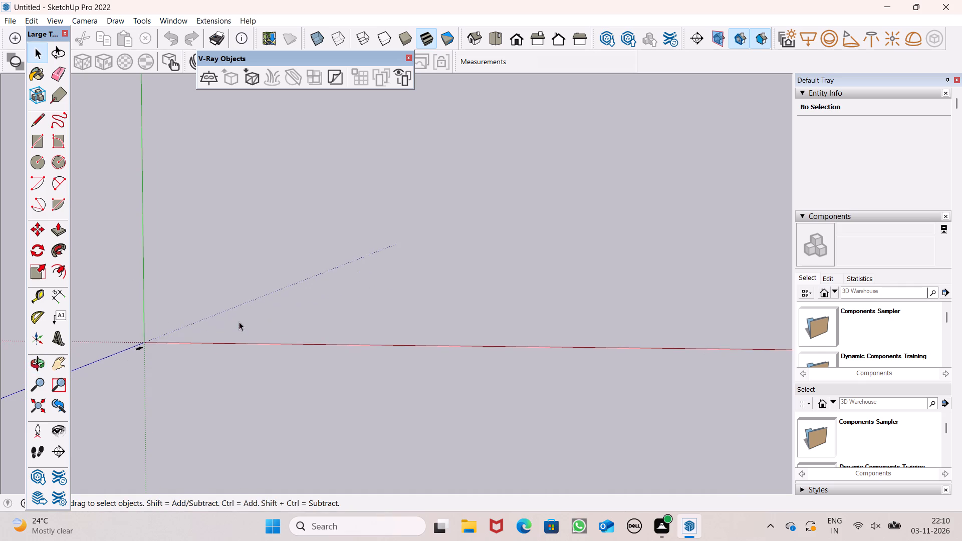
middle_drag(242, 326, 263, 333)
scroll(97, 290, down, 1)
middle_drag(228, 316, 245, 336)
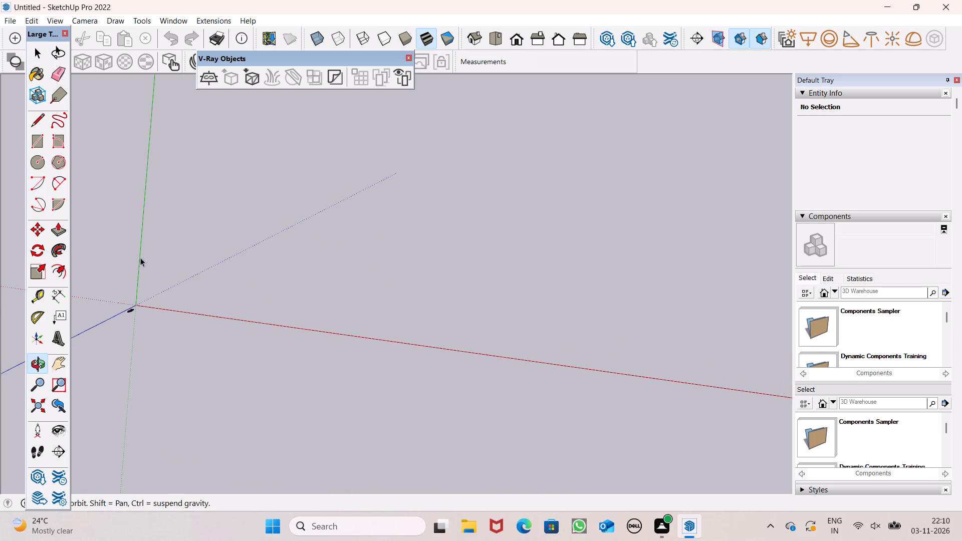
In the top view, draw a 40' by 35' rectangle on the ground near the origin.
click(515, 38)
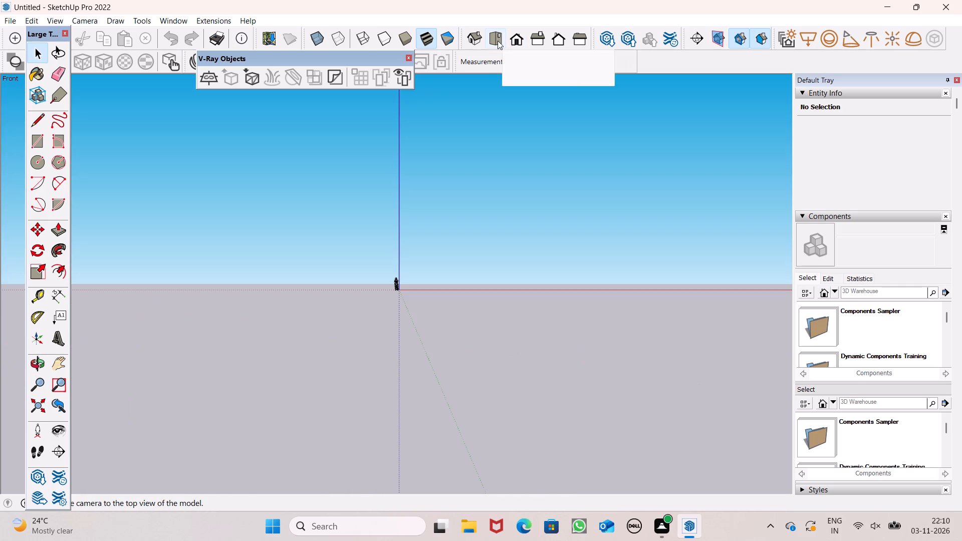
click(494, 41)
scroll(140, 244, down, 4)
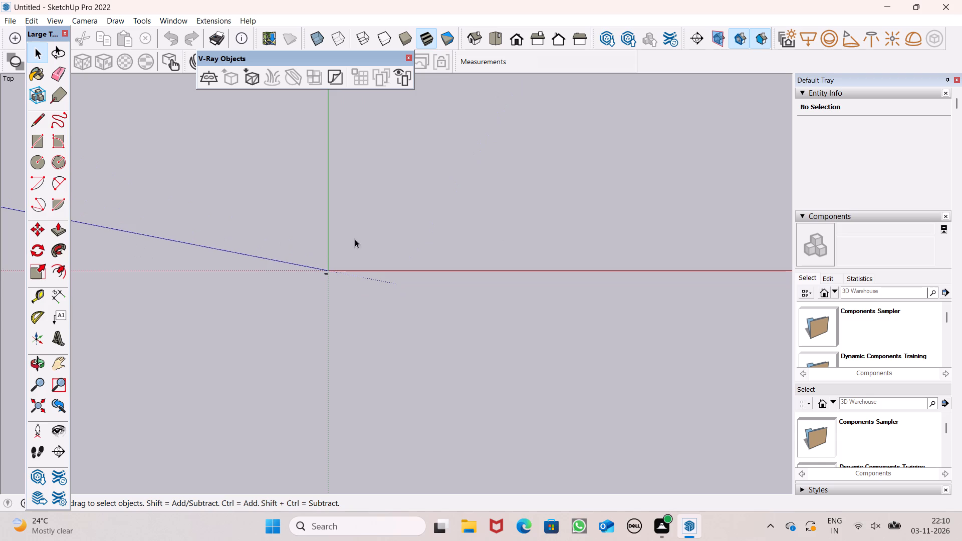
scroll(468, 218, up, 6)
scroll(245, 238, down, 1)
scroll(397, 215, up, 5)
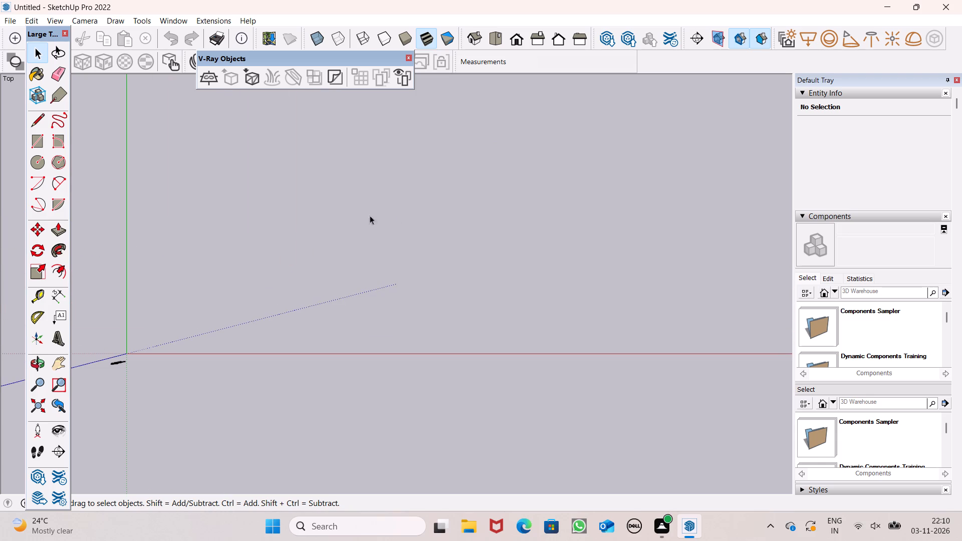
scroll(416, 217, down, 2)
scroll(261, 205, up, 4)
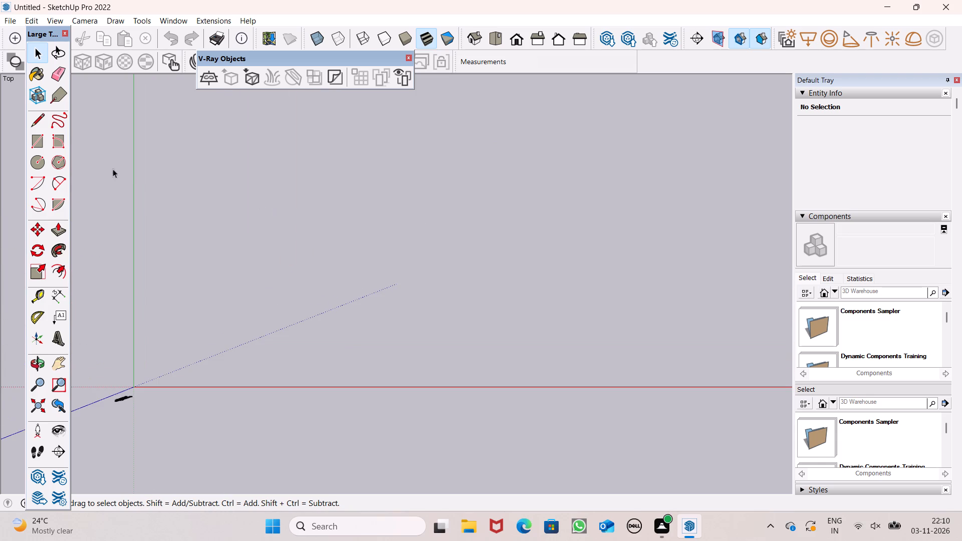
click(42, 136)
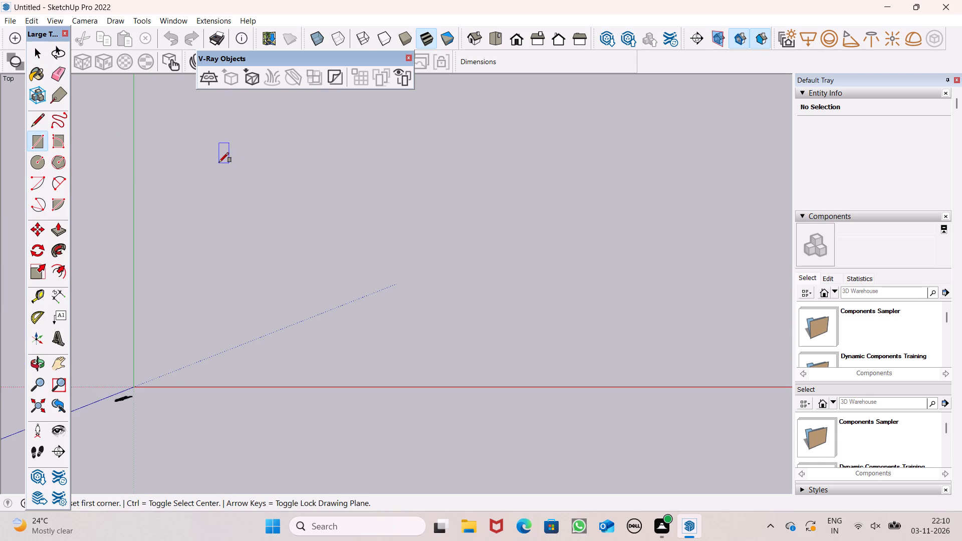
click(219, 157)
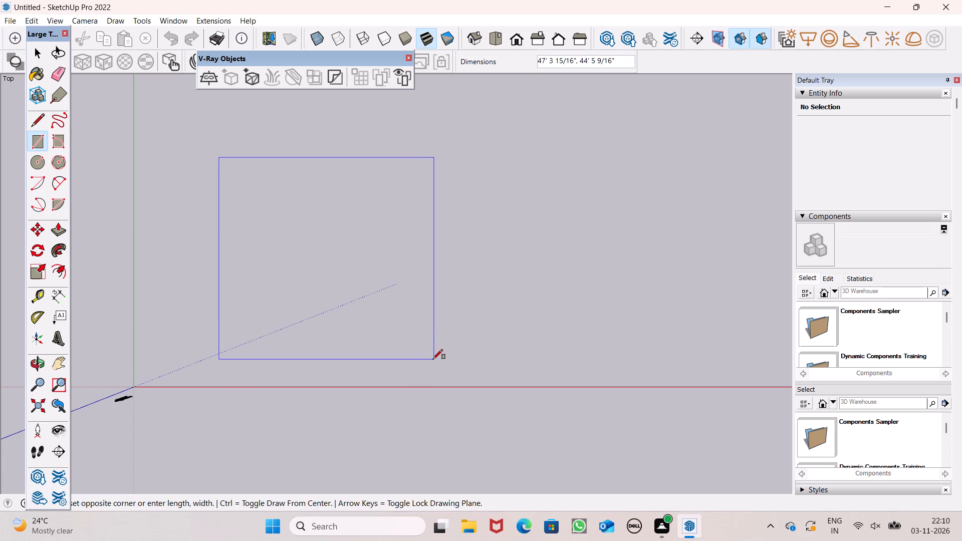
text(40',)
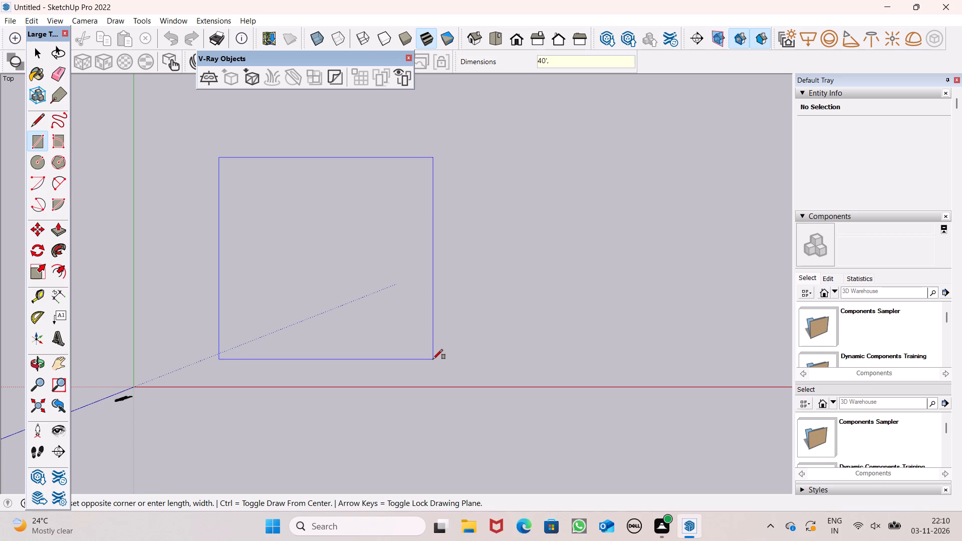
text(35;)
key(BackSpace)
key(apostrophe)
key(Return)
key(space)
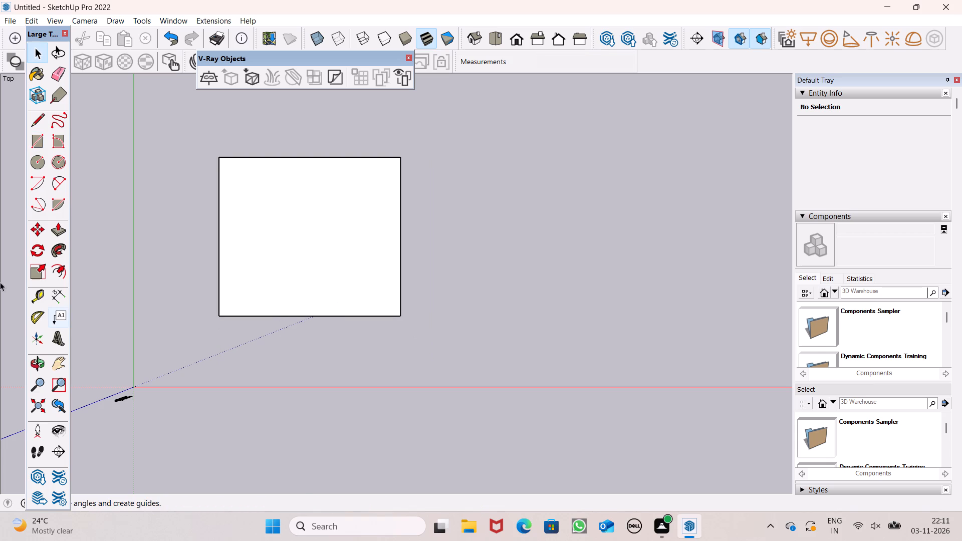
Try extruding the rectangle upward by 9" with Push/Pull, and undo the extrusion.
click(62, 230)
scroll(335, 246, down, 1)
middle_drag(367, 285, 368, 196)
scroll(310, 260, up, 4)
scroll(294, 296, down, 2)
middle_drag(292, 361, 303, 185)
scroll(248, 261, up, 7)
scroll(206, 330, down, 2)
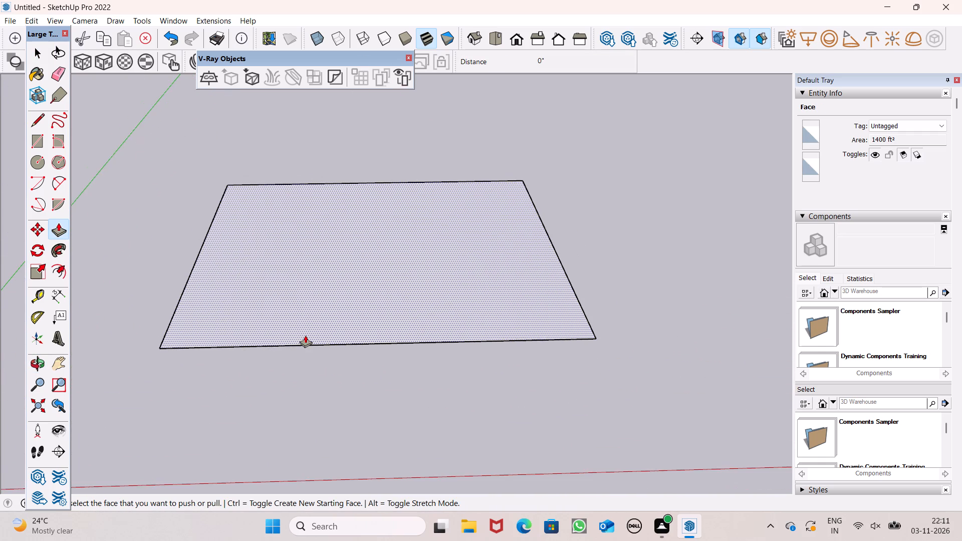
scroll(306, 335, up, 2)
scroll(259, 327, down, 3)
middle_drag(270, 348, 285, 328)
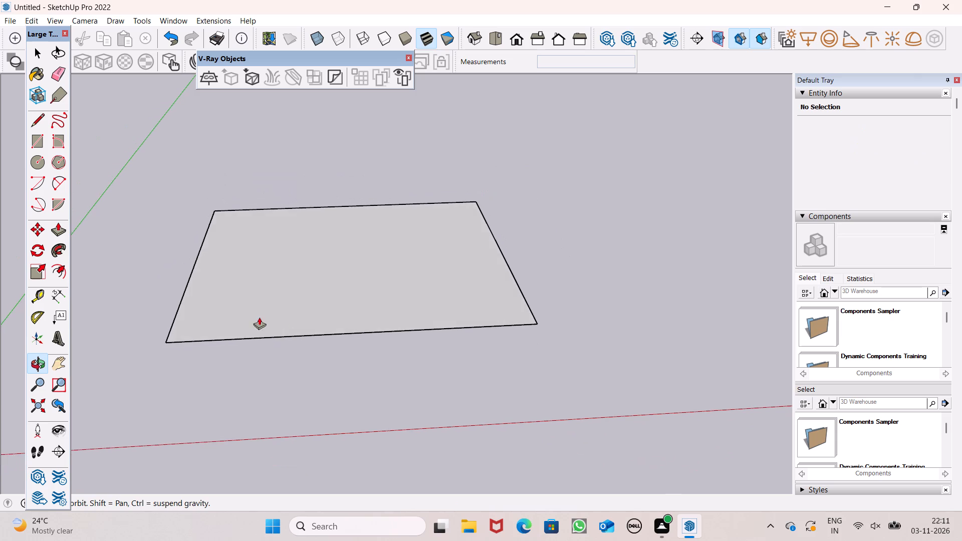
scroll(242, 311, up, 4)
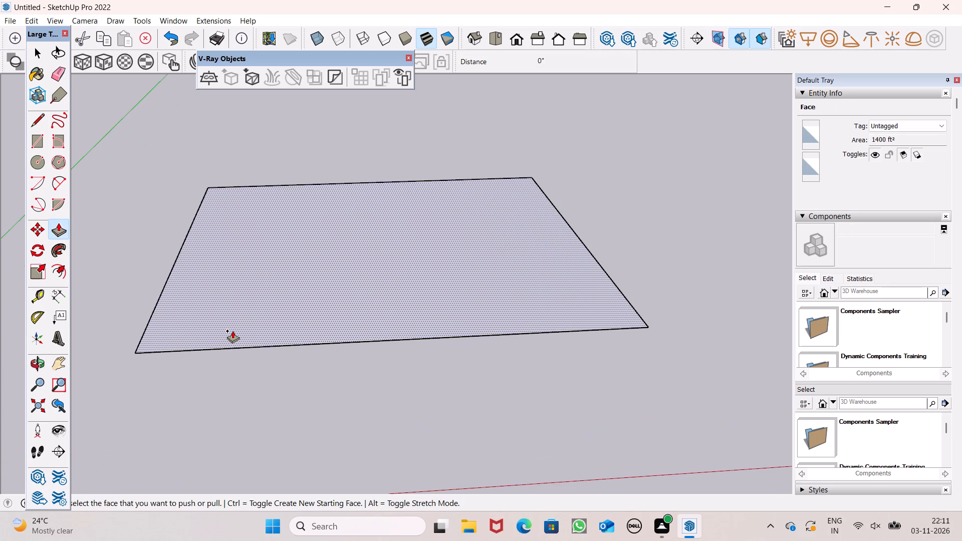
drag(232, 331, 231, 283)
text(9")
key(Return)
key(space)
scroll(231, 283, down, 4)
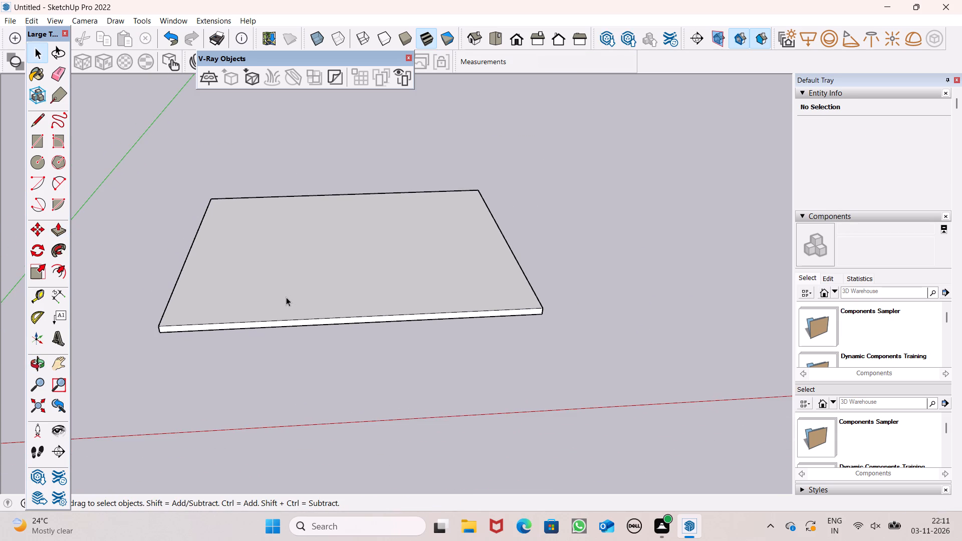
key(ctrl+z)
Extrude the rectangle upward by 6" with Push/Pull to form a slab.
click(55, 237)
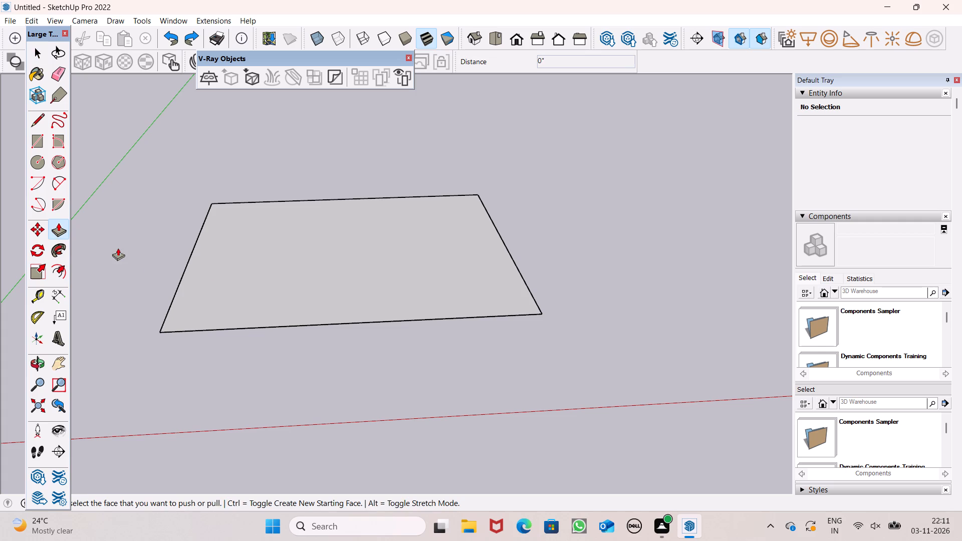
drag(238, 306, 238, 278)
text(6")
key(Return)
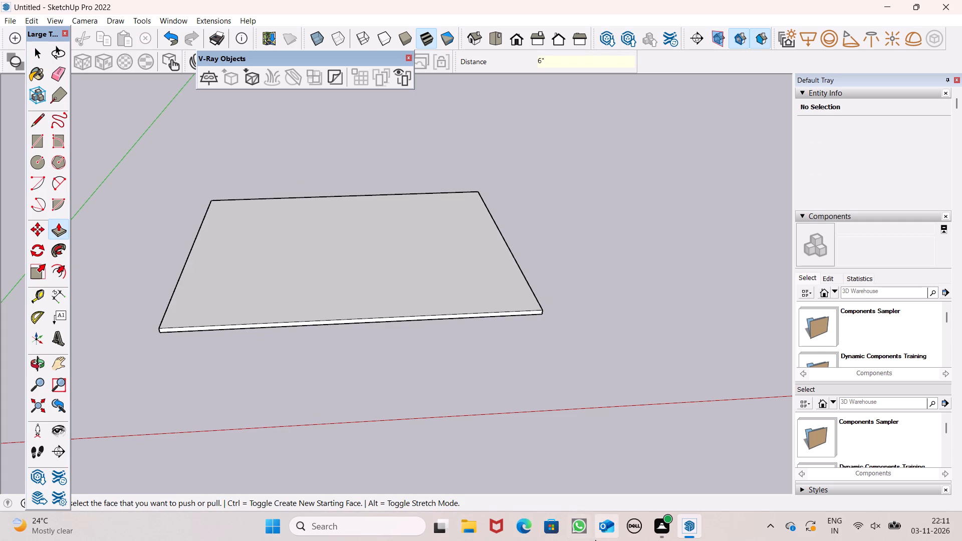
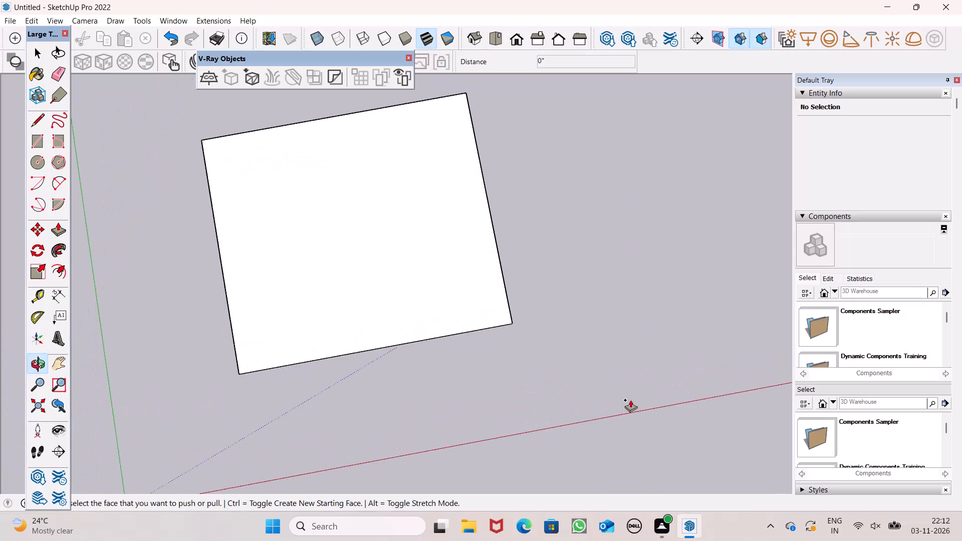
In the top view, offset the slab's top outline inward by 1'.
scroll(547, 251, down, 3)
middle_drag(695, 319, 585, 343)
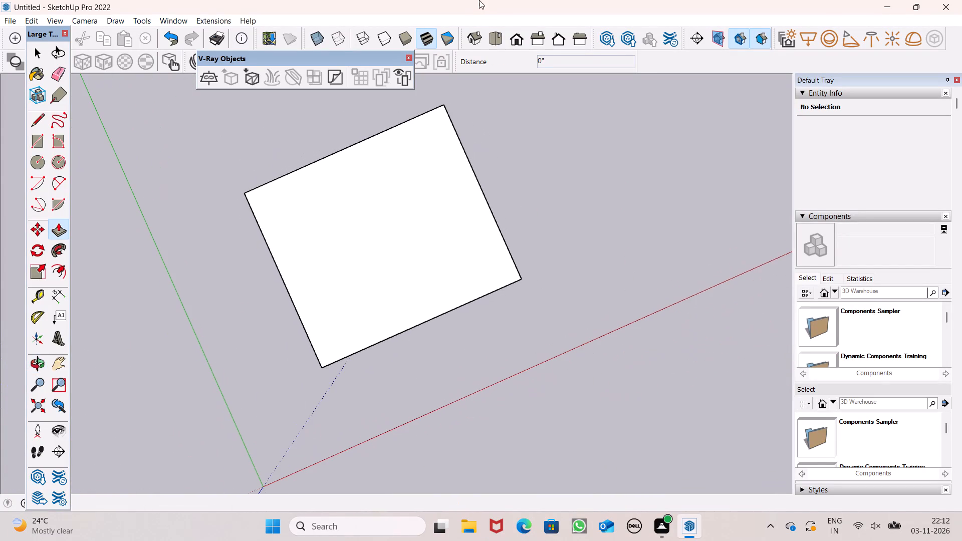
click(512, 35)
click(497, 37)
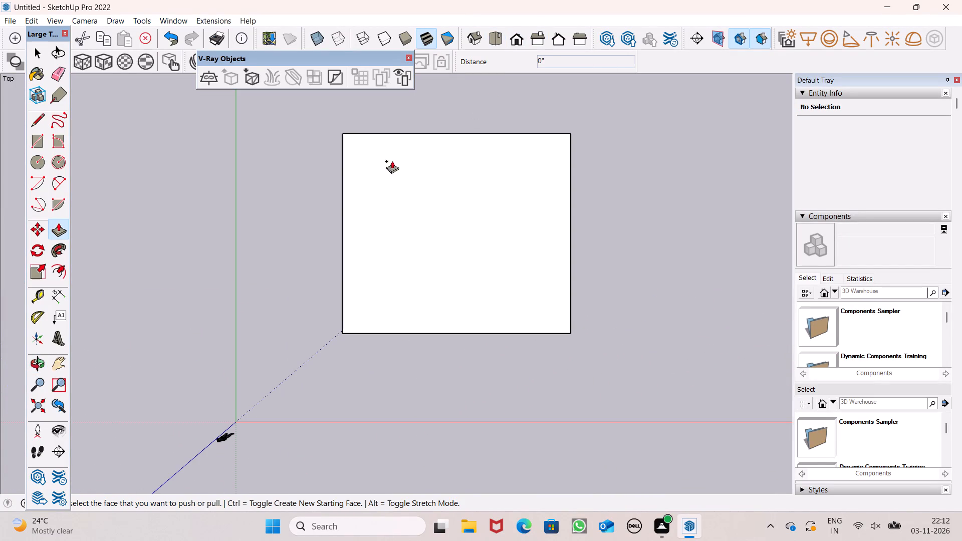
scroll(339, 138, up, 2)
scroll(271, 141, down, 1)
middle_drag(342, 268, 336, 149)
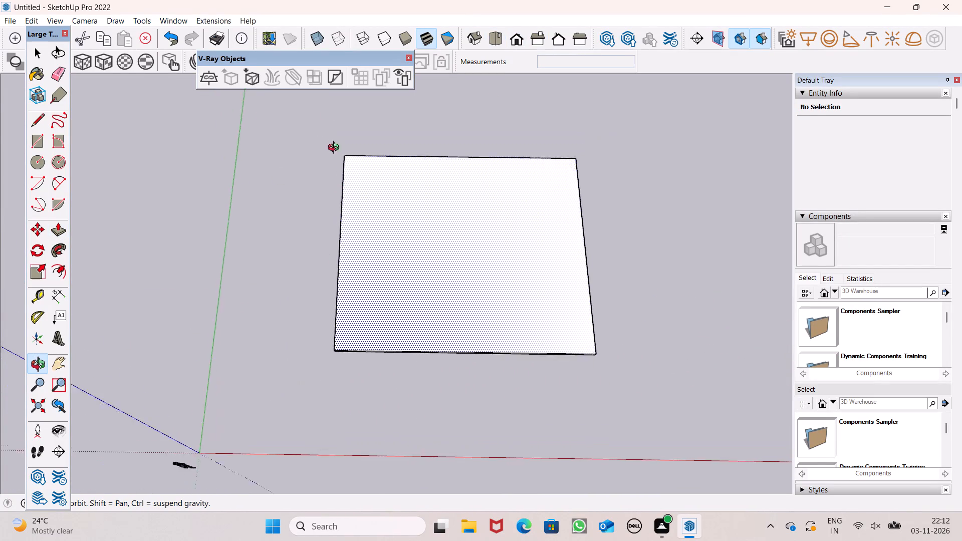
middle_drag(336, 149, 319, 366)
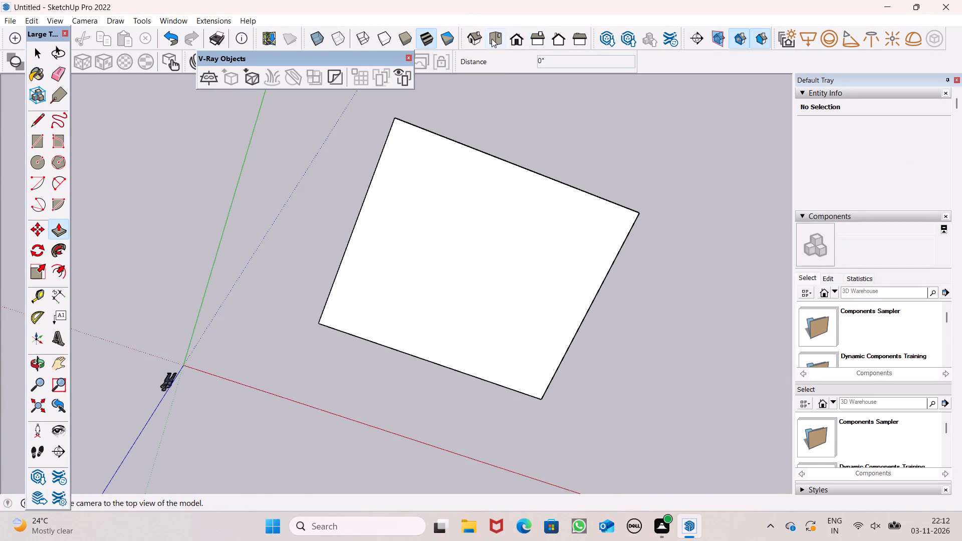
click(484, 37)
click(493, 37)
key(space)
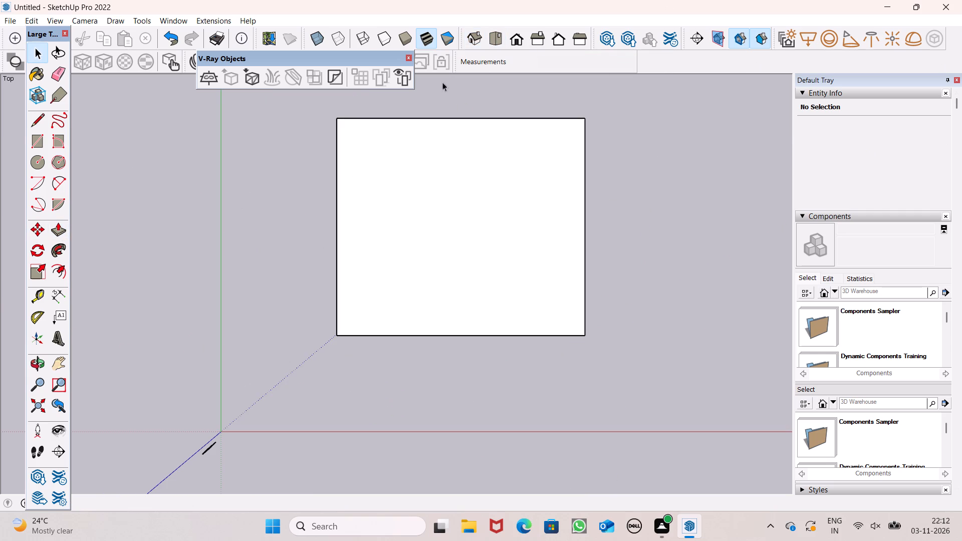
click(53, 268)
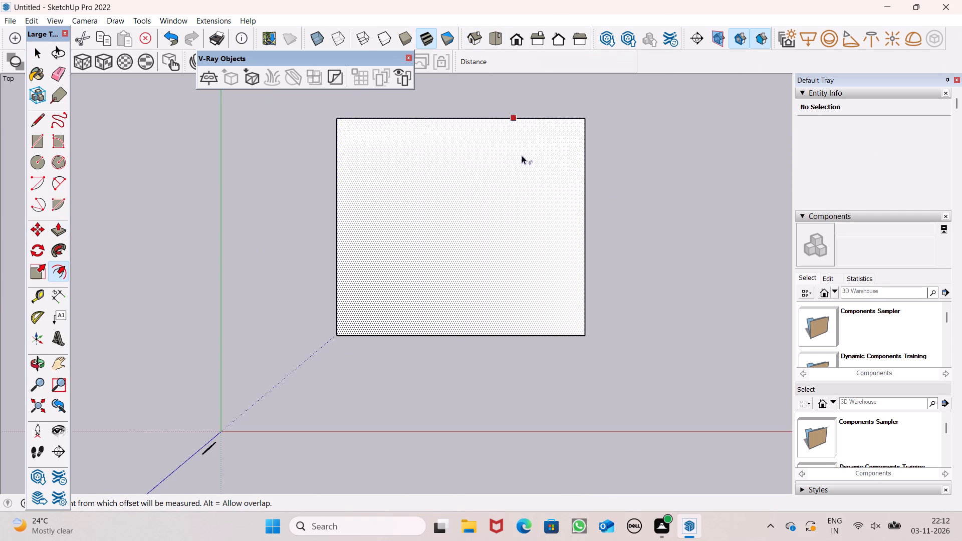
drag(475, 134, 474, 140)
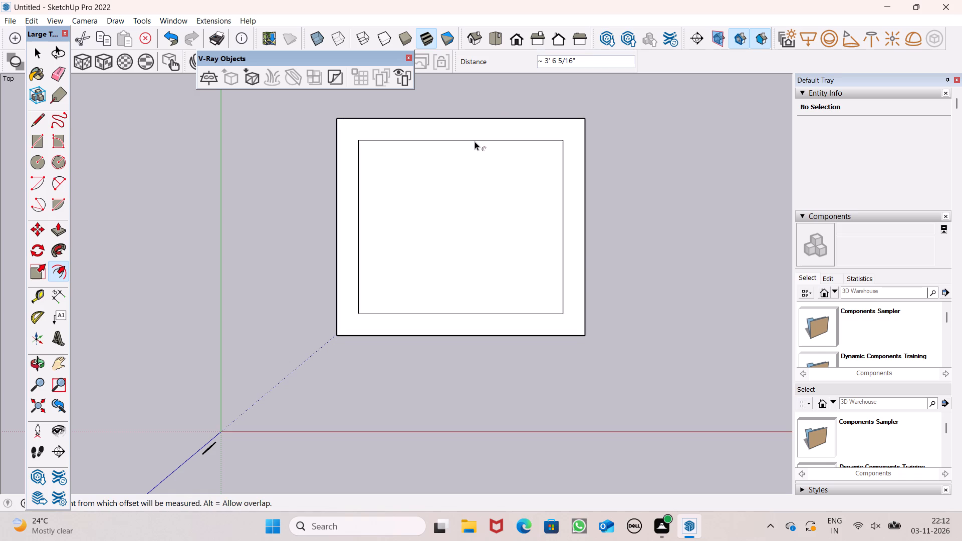
text(1')
key(Return)
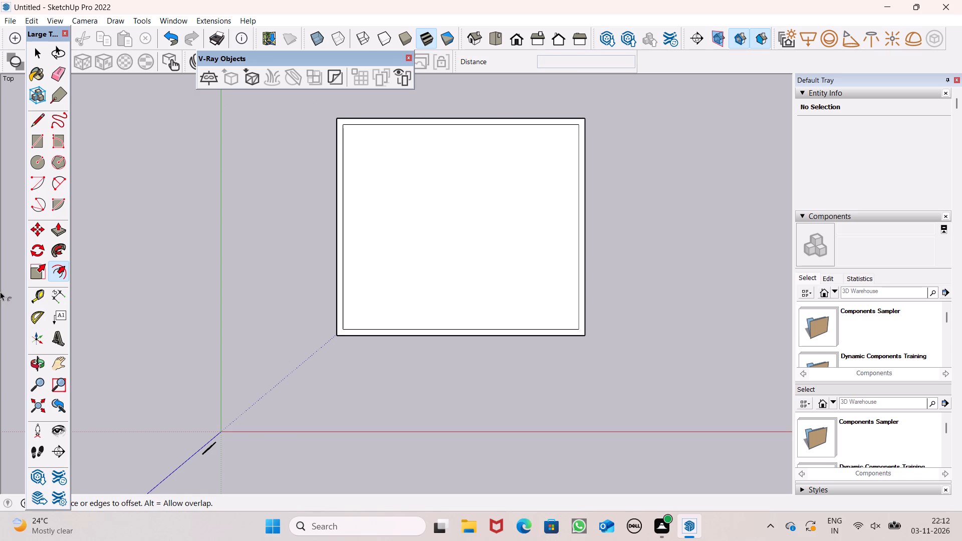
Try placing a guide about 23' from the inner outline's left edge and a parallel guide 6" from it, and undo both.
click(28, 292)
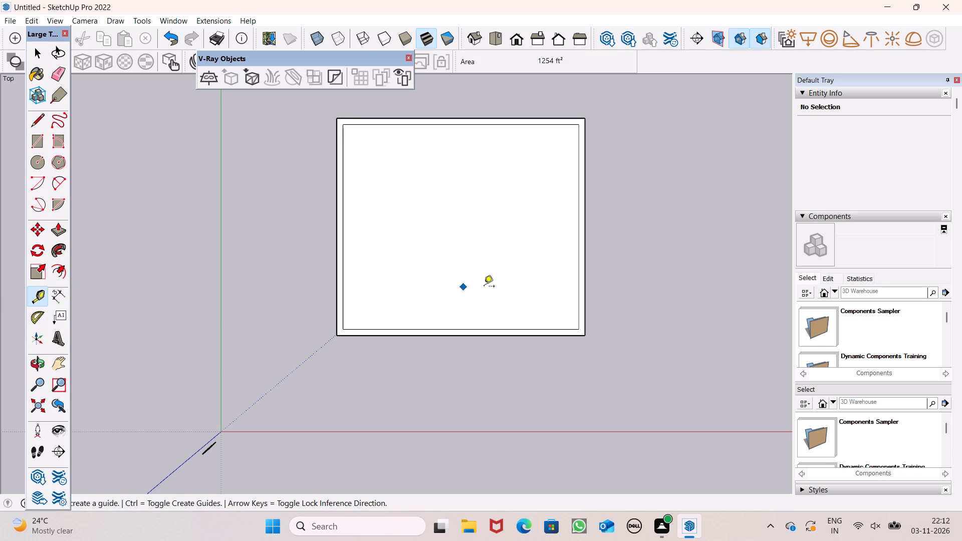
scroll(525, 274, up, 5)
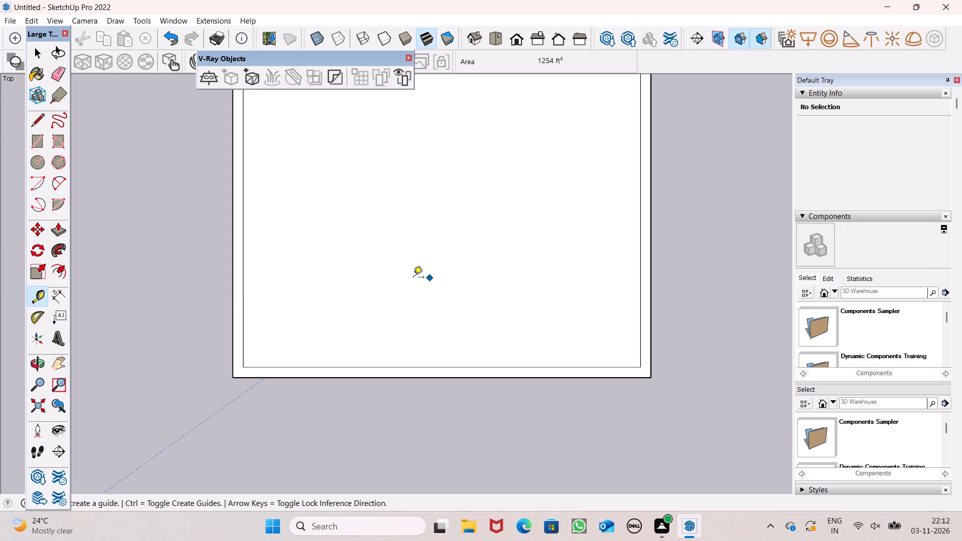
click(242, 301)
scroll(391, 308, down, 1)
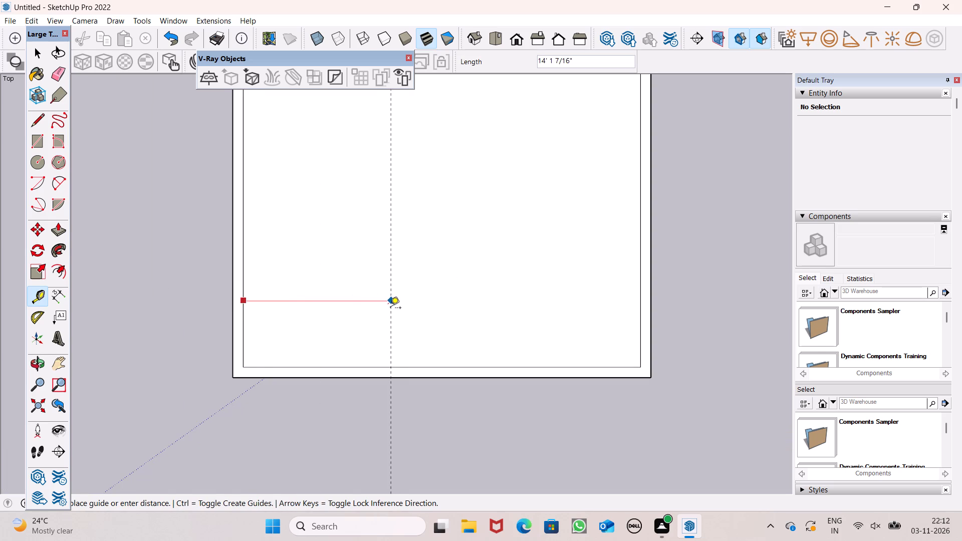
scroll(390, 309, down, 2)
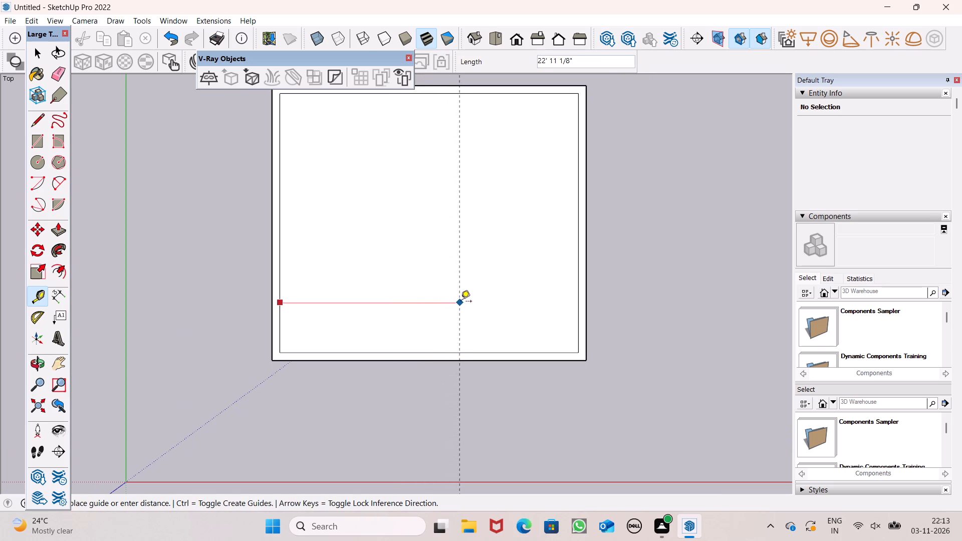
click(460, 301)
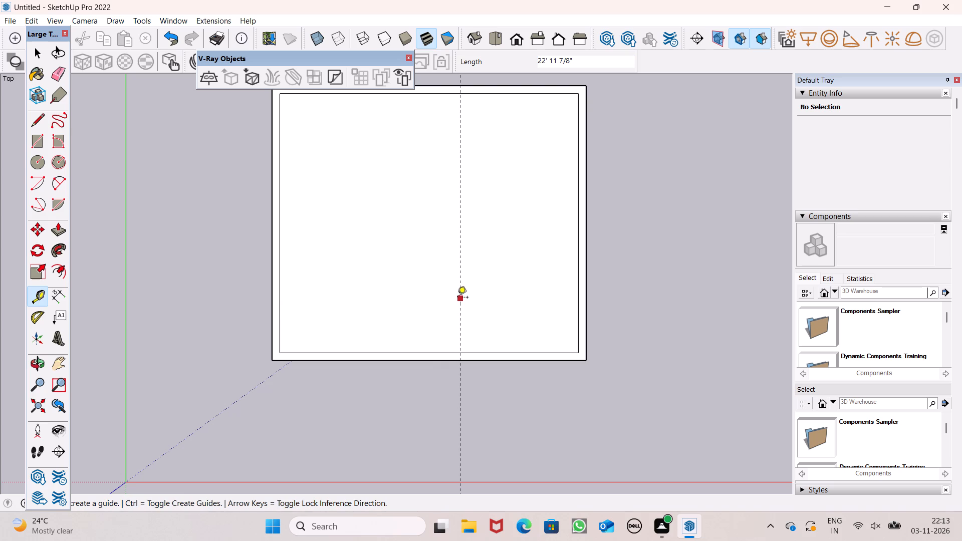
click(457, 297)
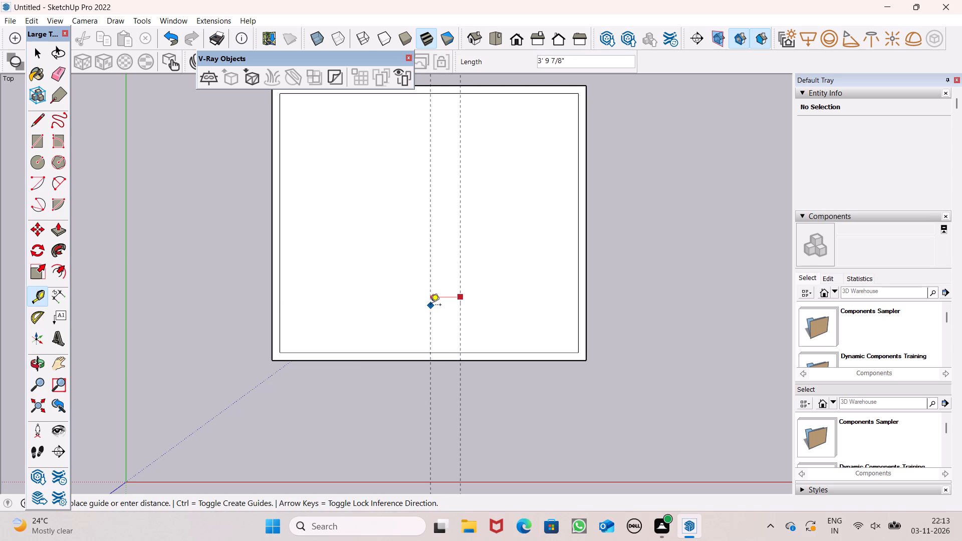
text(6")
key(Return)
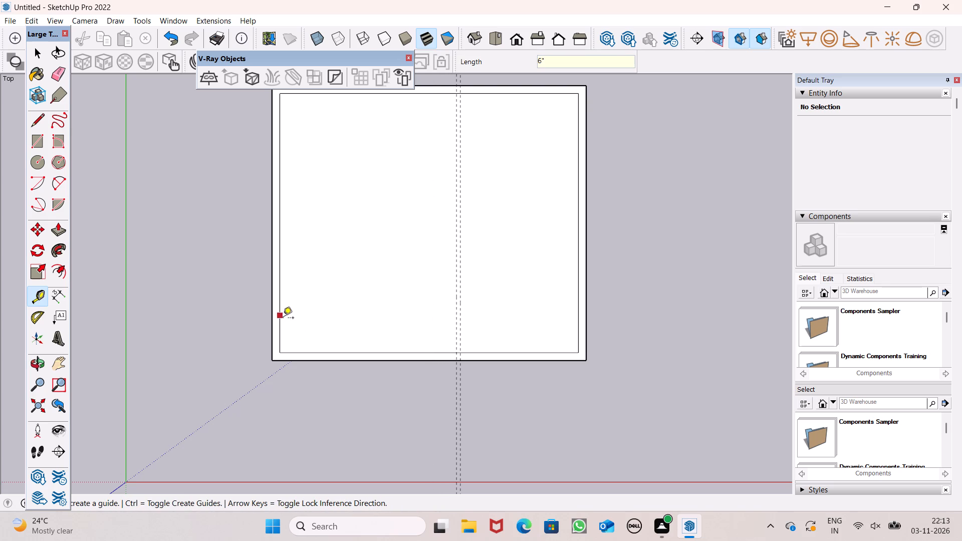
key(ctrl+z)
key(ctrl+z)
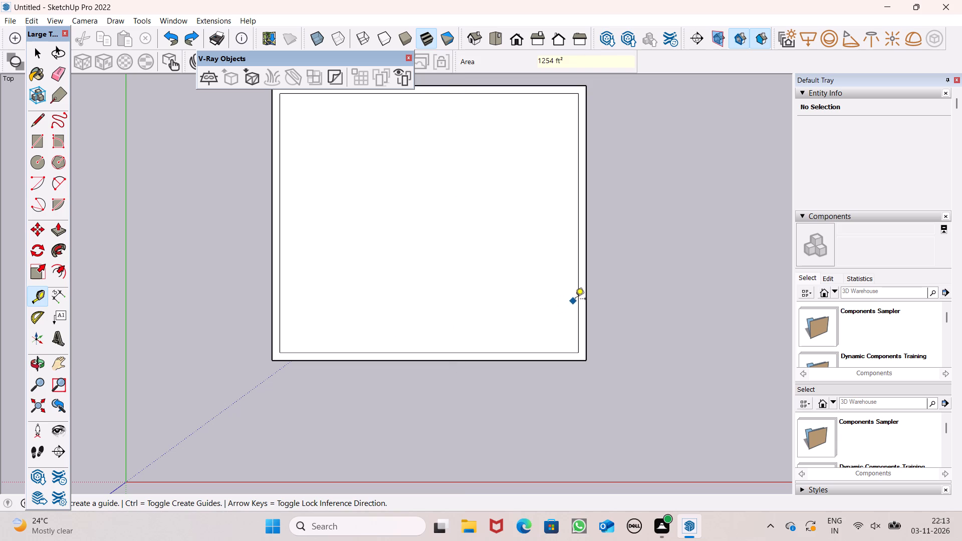
Place a guide about 15' 5" in from the inner outline's right edge and a parallel guide 6" further left.
click(579, 296)
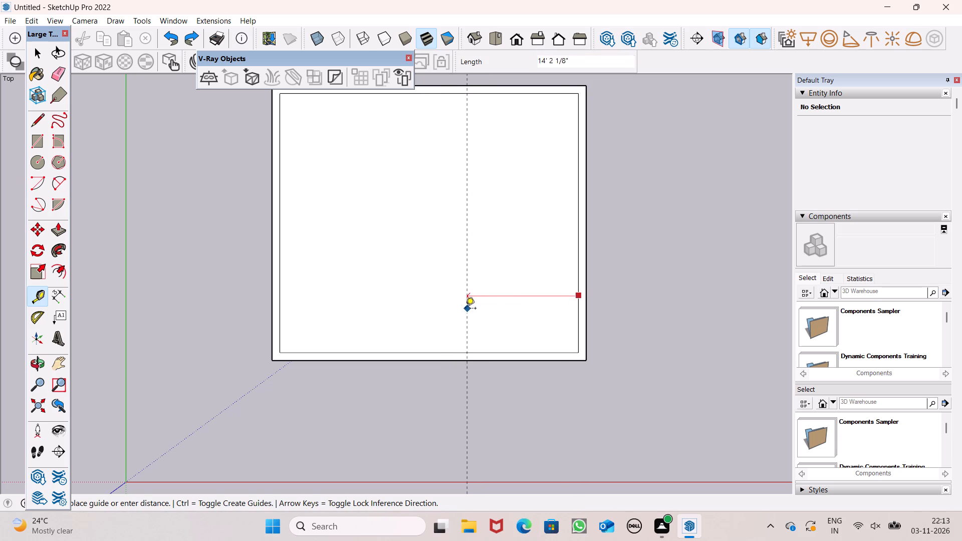
click(457, 315)
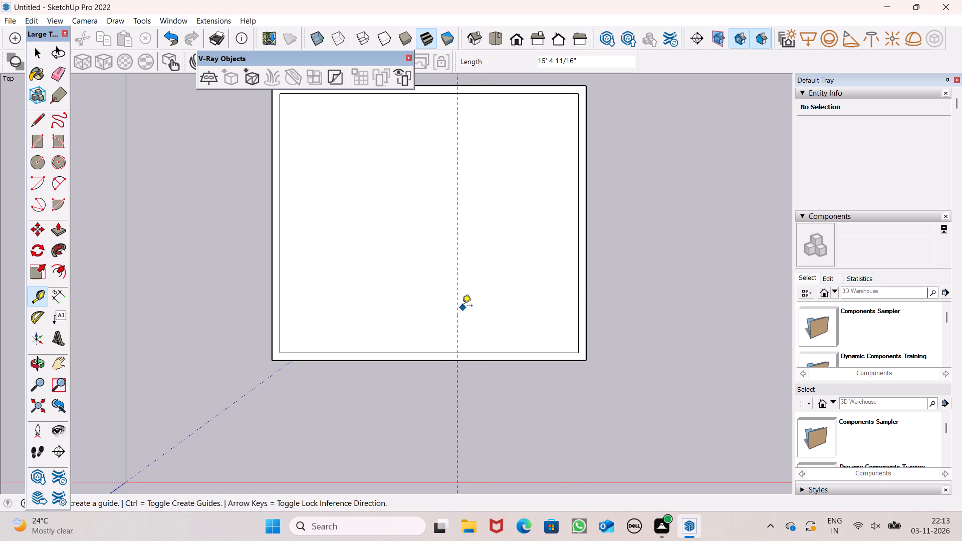
click(459, 308)
text(6")
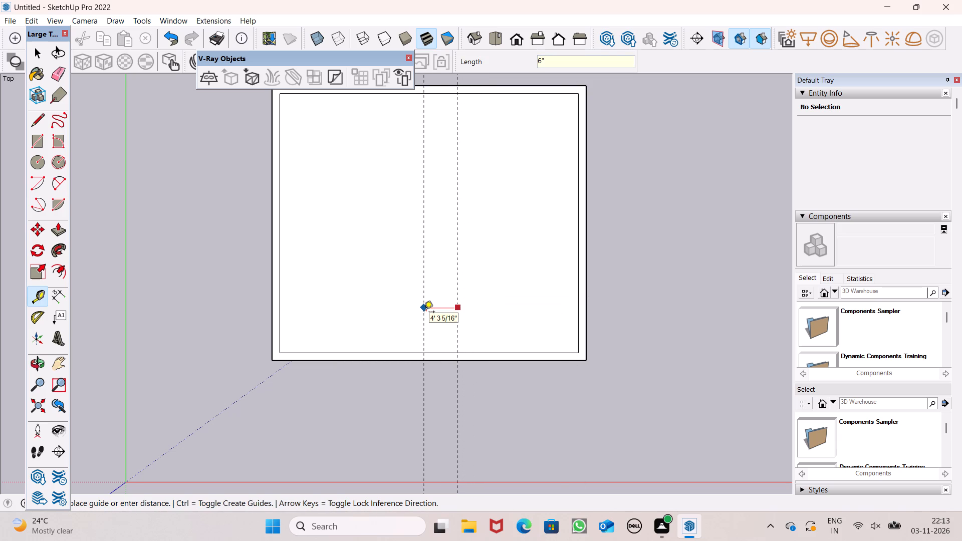
key(Return)
Place a guide 9' above the inner outline's bottom edge and a parallel guide 6" above it.
click(395, 351)
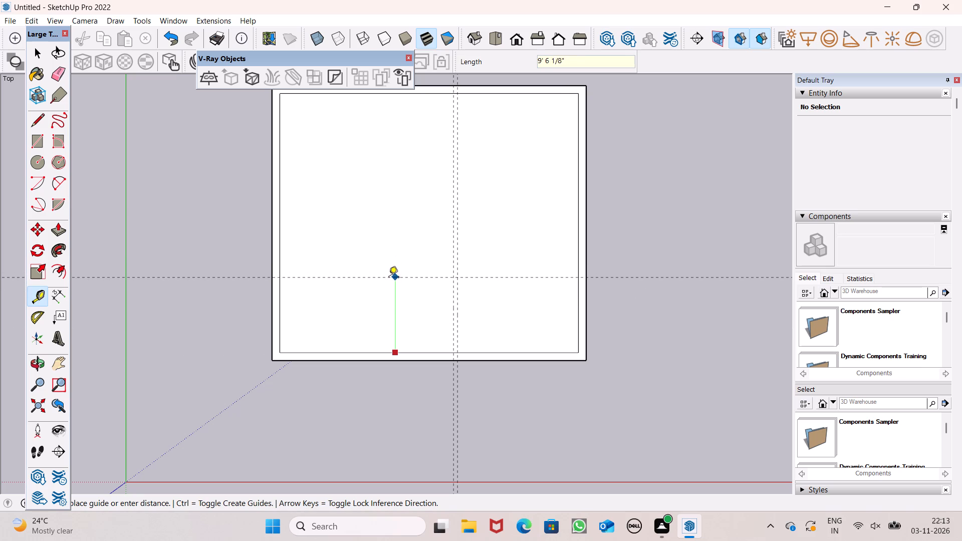
click(389, 282)
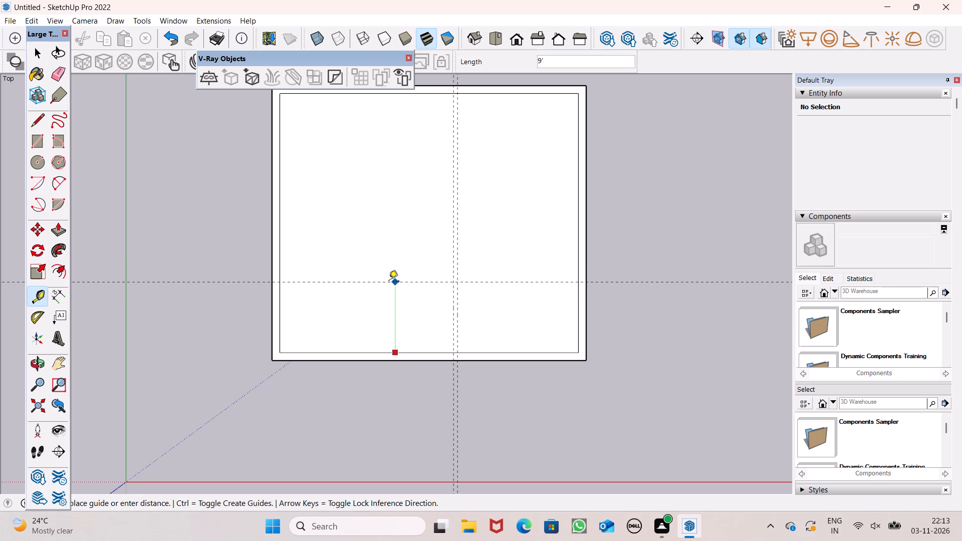
click(388, 281)
text(6")
key(Return)
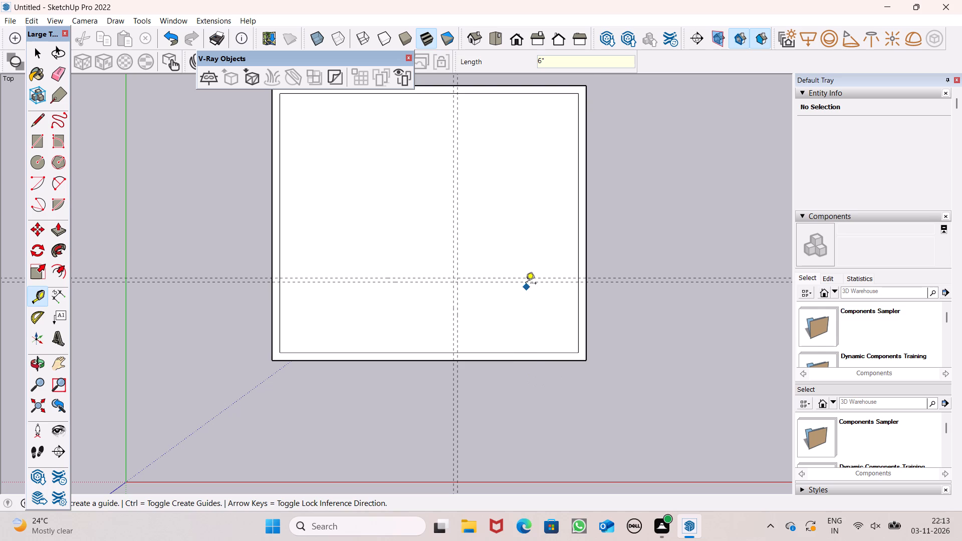
In the top view, place a guide 3' 9" above the inner outline's bottom edge.
scroll(525, 284, up, 2)
scroll(496, 350, down, 1)
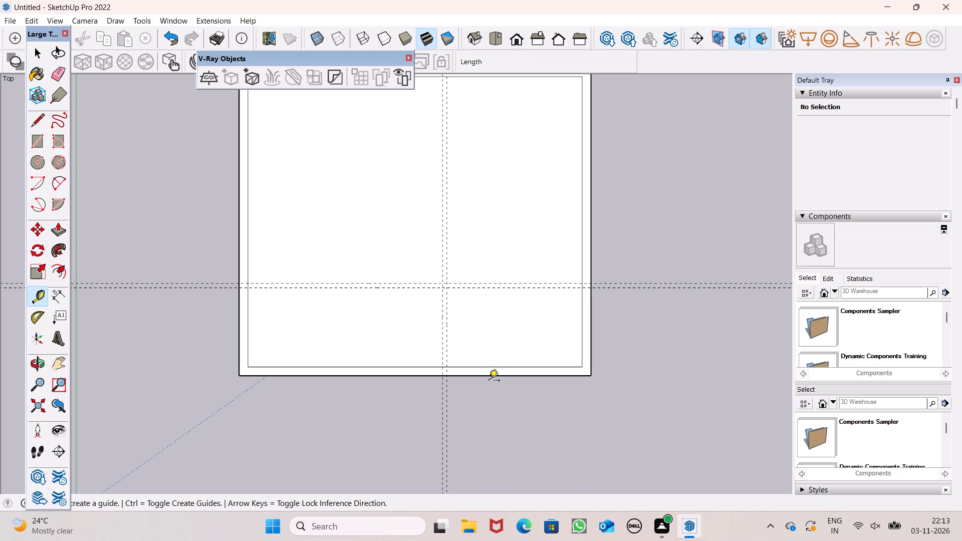
scroll(479, 373, up, 2)
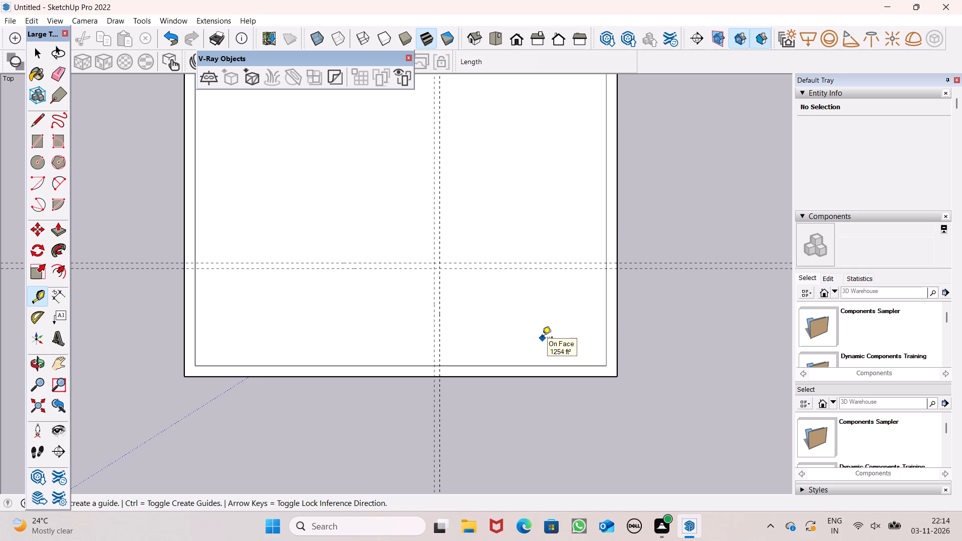
middle_drag(563, 378, 528, 390)
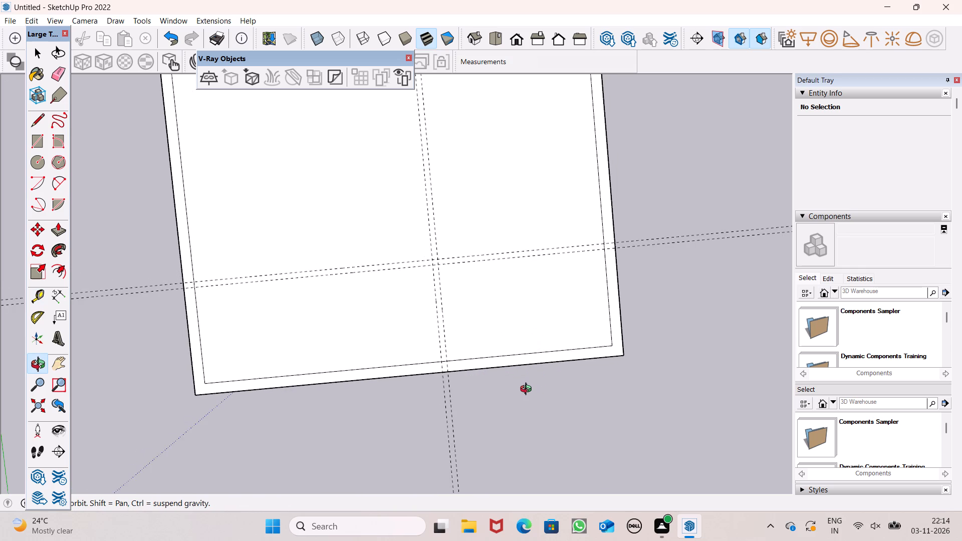
middle_drag(528, 390, 532, 388)
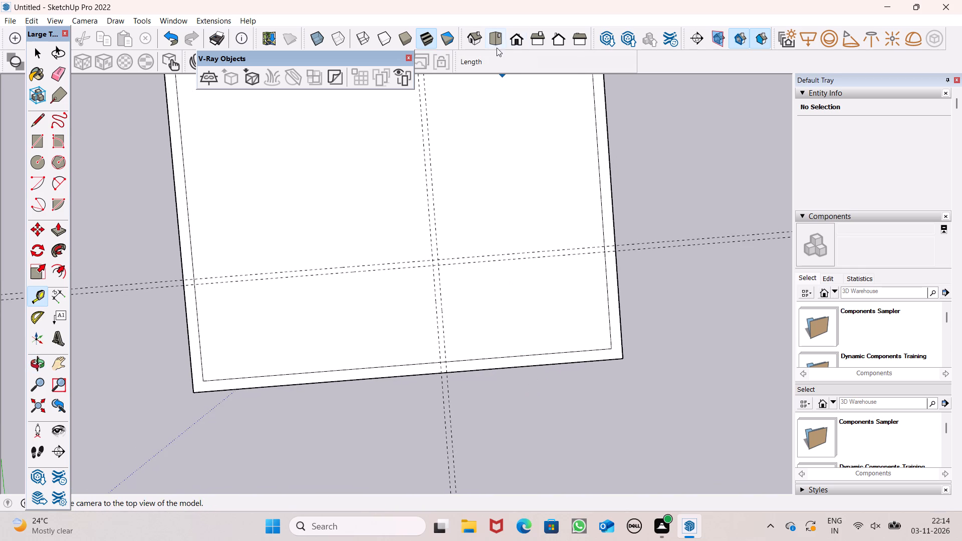
click(496, 43)
scroll(444, 266, down, 1)
scroll(460, 240, up, 2)
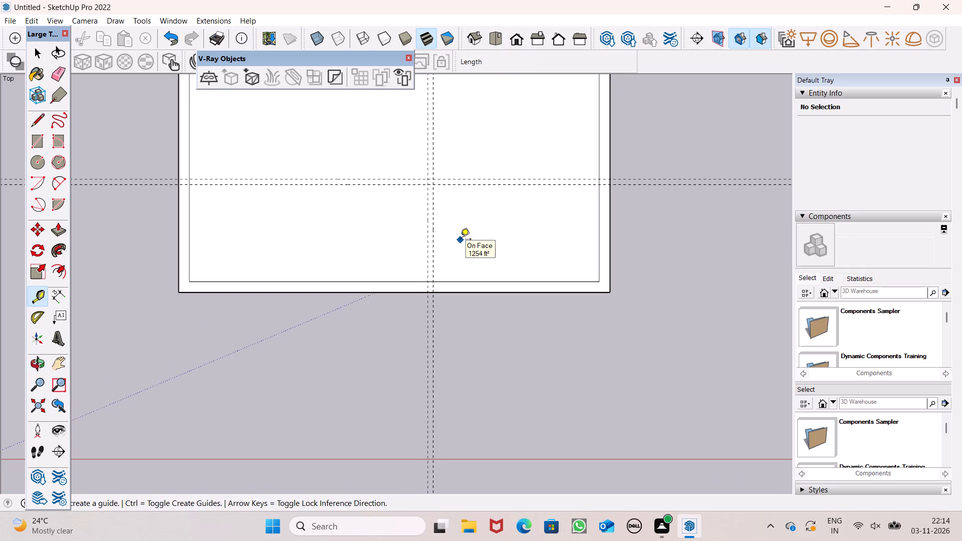
scroll(460, 240, up, 3)
click(478, 302)
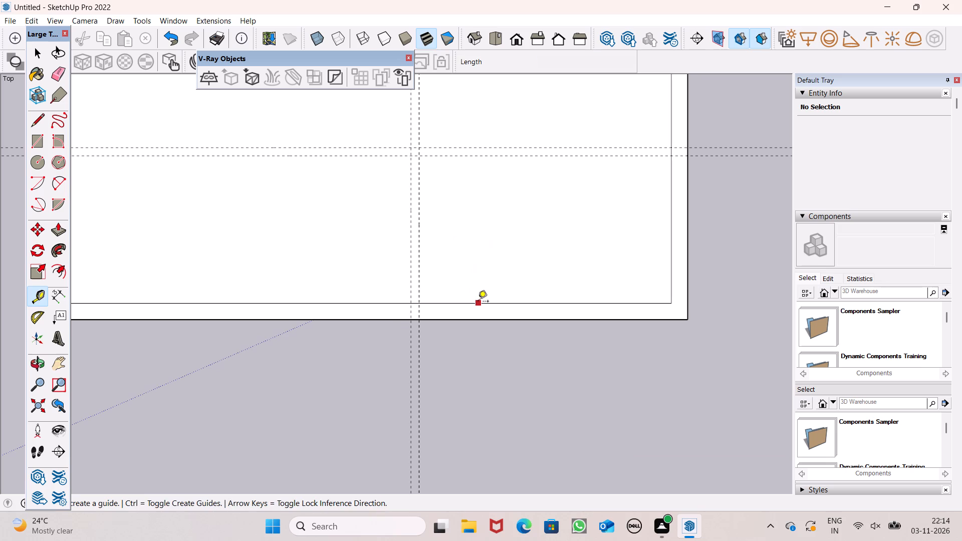
click(503, 242)
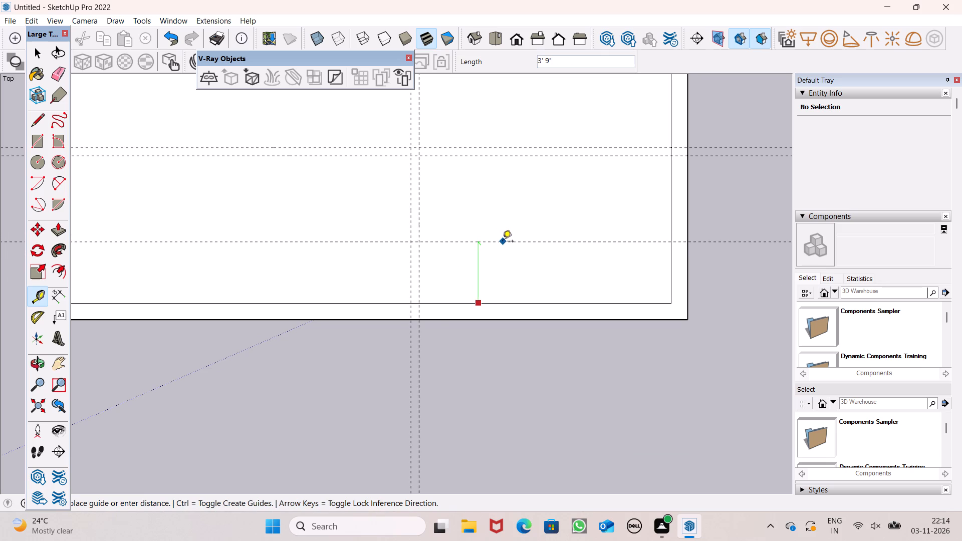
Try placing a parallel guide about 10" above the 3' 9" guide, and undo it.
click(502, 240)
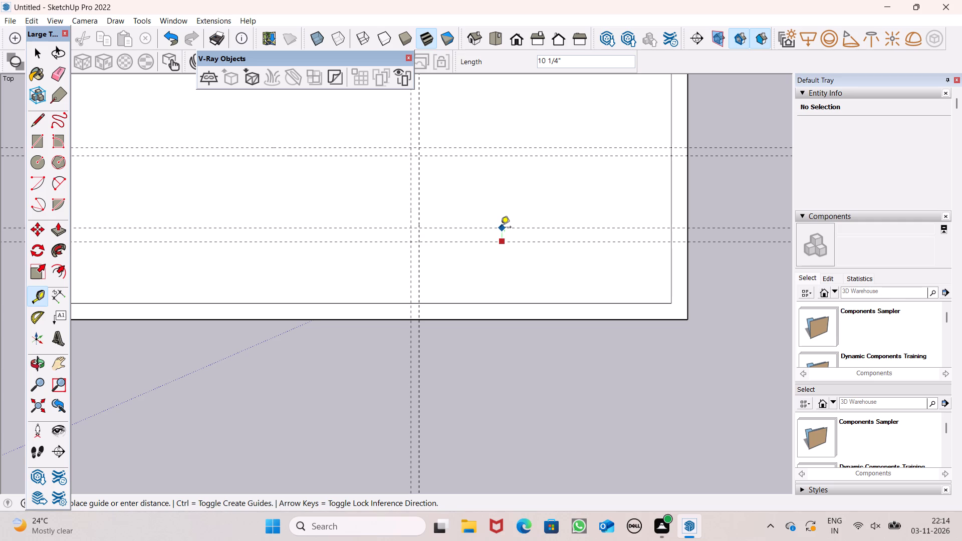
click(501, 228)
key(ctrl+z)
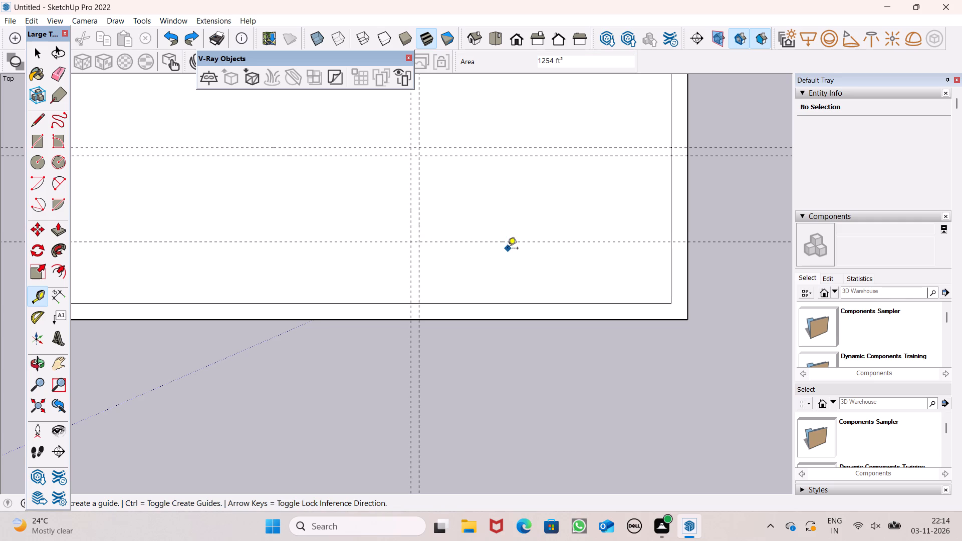
Place a parallel guide 6" above the 3' 9" guide.
click(508, 243)
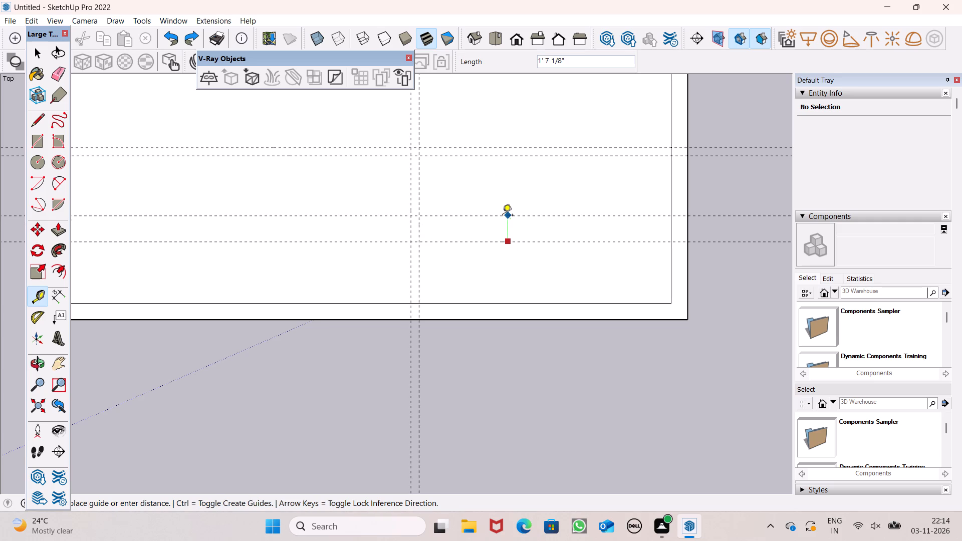
text(6")
key(Return)
key(space)
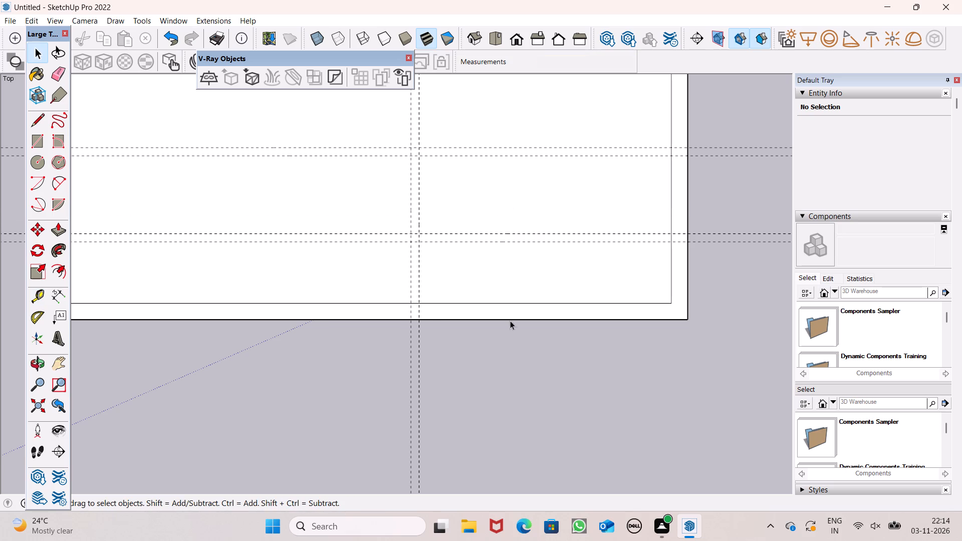
Draw a rectangle 6" by about 22' 7" between the upper horizontal guides, from the inner outline's left edge to the far vertical guide.
scroll(507, 360, down, 9)
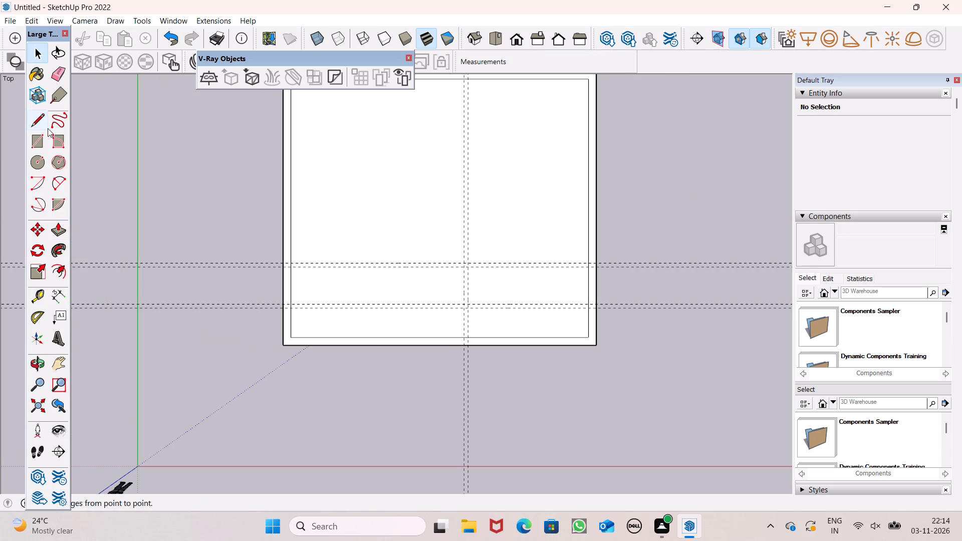
click(40, 136)
scroll(462, 255, up, 5)
scroll(206, 262, up, 1)
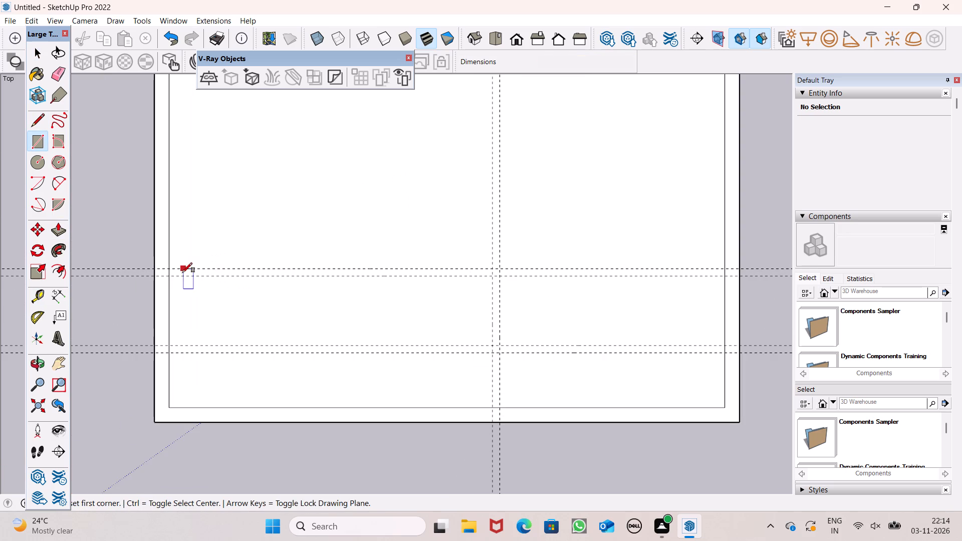
click(169, 269)
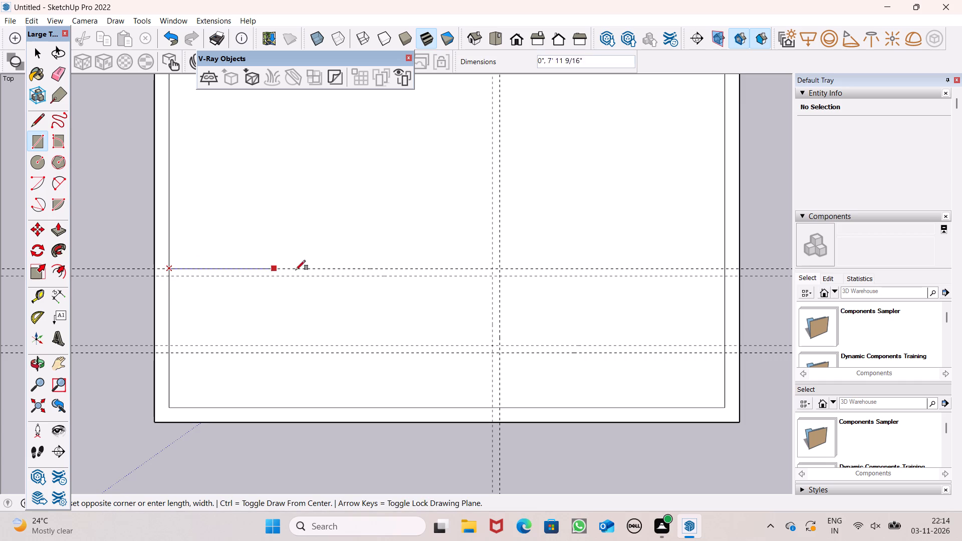
click(502, 274)
Draw a 24' by 6" rectangle between the vertical guides, from the horizontal strip's lower end corner up to the inner outline's top edge.
click(497, 279)
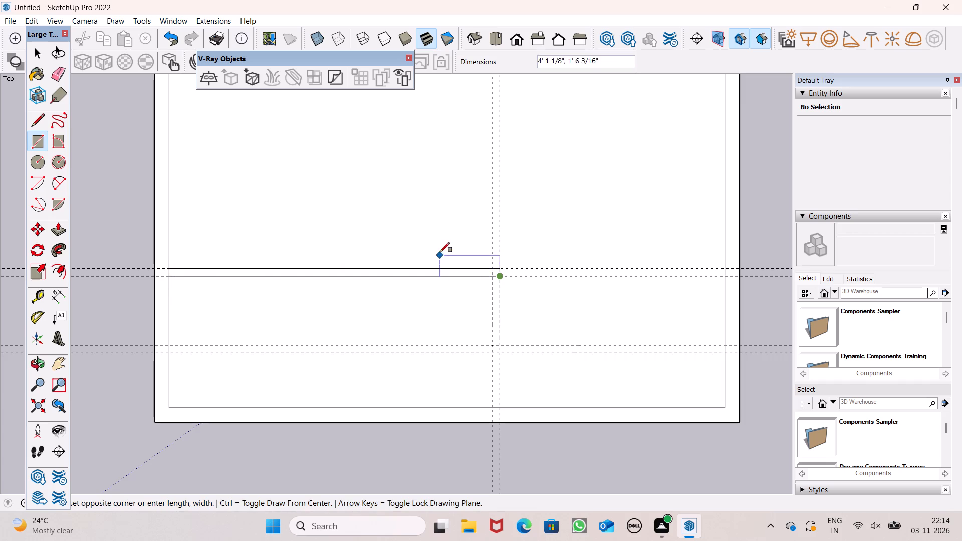
scroll(484, 181, down, 8)
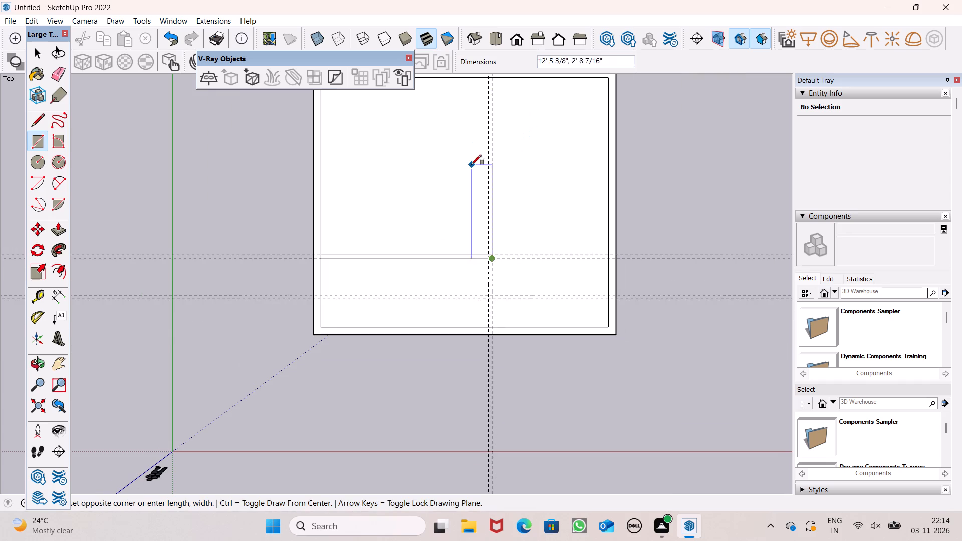
scroll(471, 165, down, 1)
scroll(483, 102, up, 12)
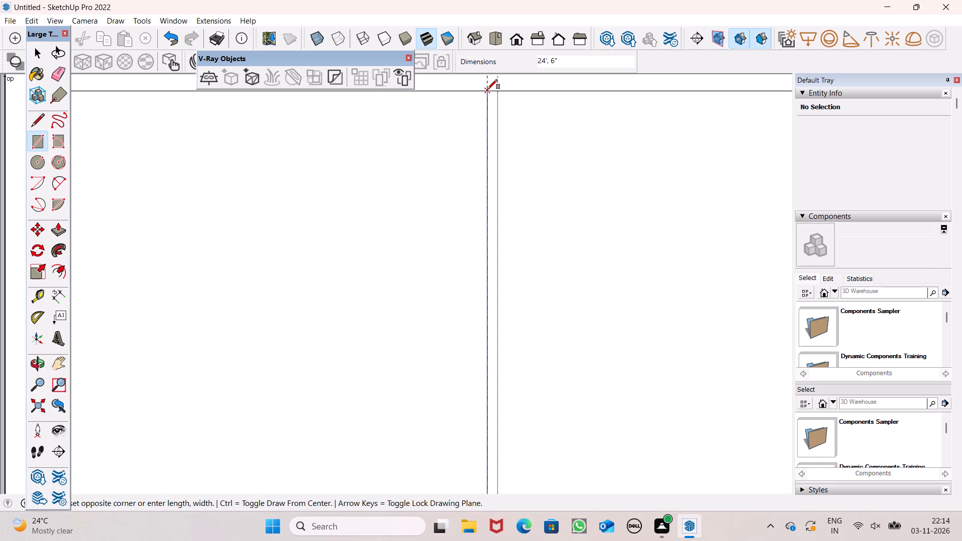
click(488, 89)
Extend the vertical strip down to the lowest horizontal guide with a 5' 9" by 6" rectangle between the vertical guides.
scroll(379, 121, down, 11)
scroll(440, 339, up, 3)
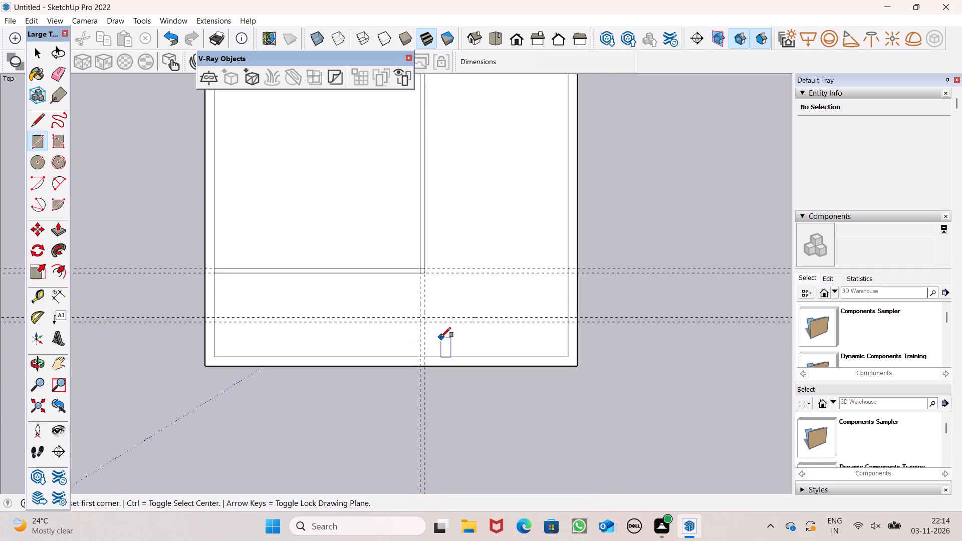
scroll(441, 337, up, 7)
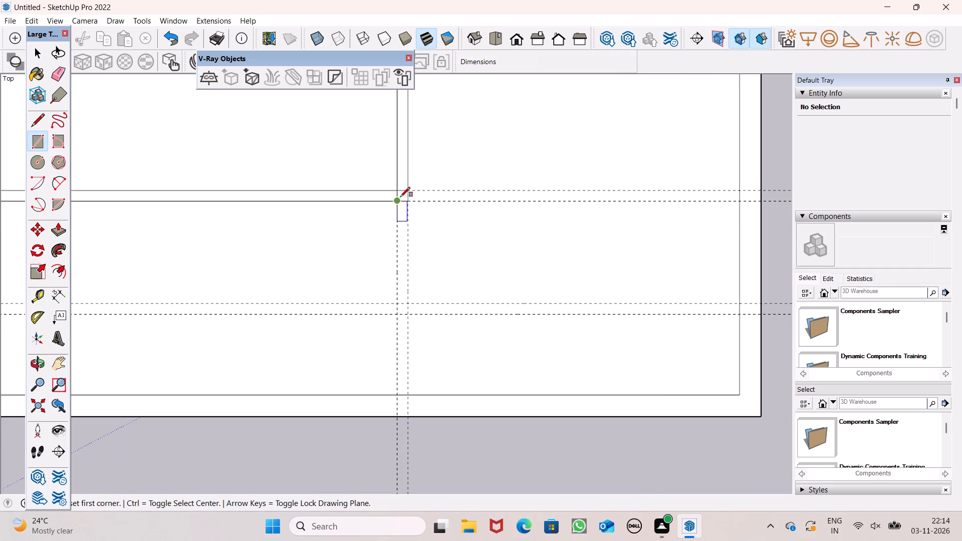
click(397, 192)
click(411, 317)
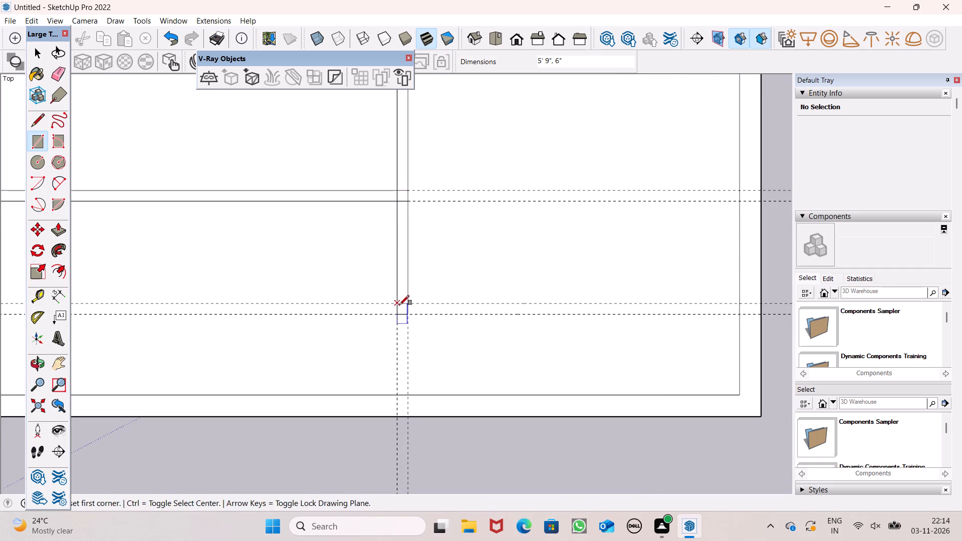
Draw a rectangle 6" by about 15' 11" between the lower guides, from the vertical strip to the inner outline's right edge.
click(396, 303)
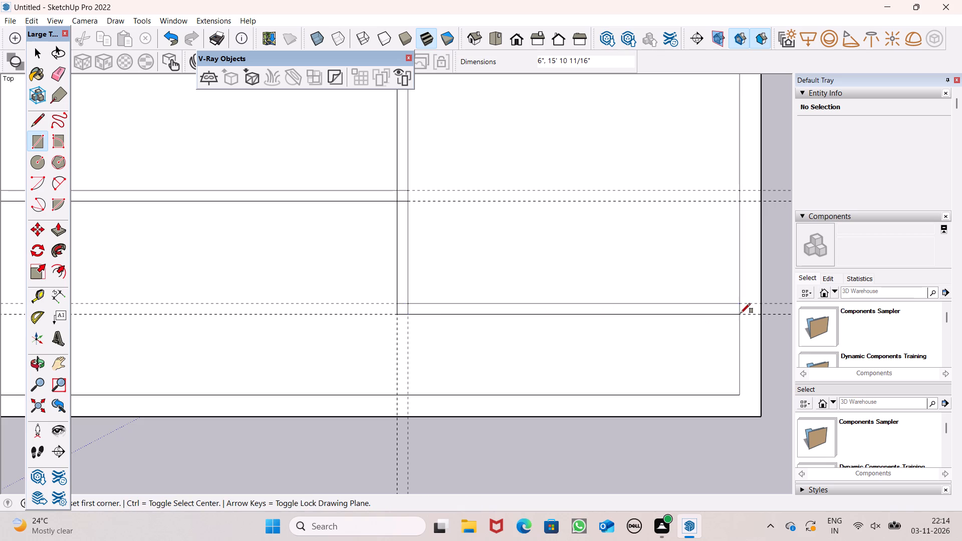
click(741, 313)
Erase all the horizontal and vertical construction guides around the slab.
scroll(447, 270, down, 13)
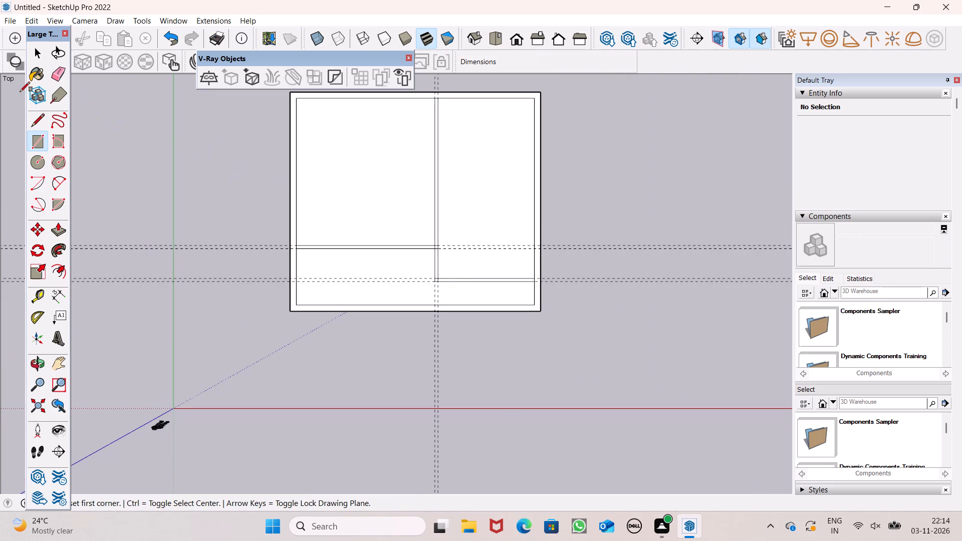
click(60, 73)
drag(209, 189, 232, 306)
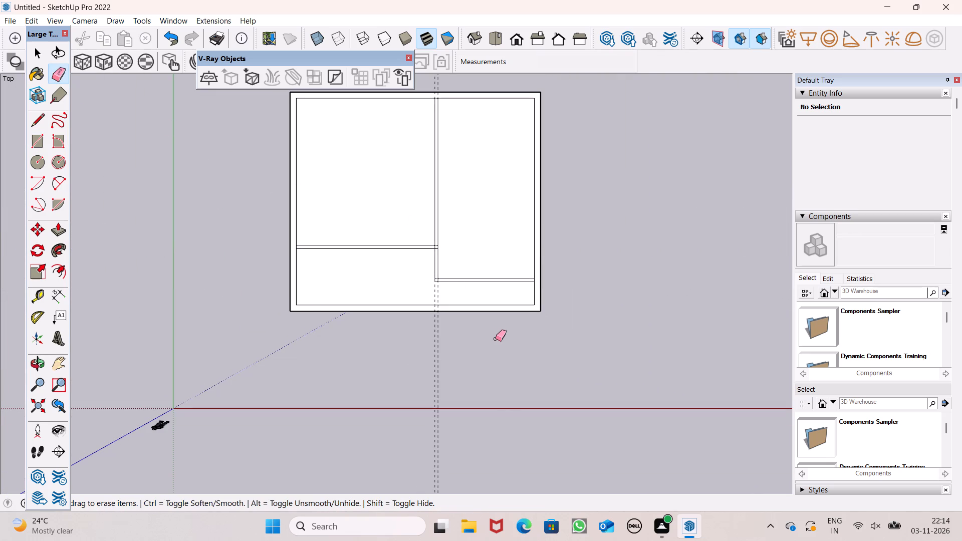
drag(496, 339, 415, 360)
Erase the overlapping edges inside the vertical strip's junctions with the two horizontal strips, so the strips merge.
scroll(429, 274, up, 6)
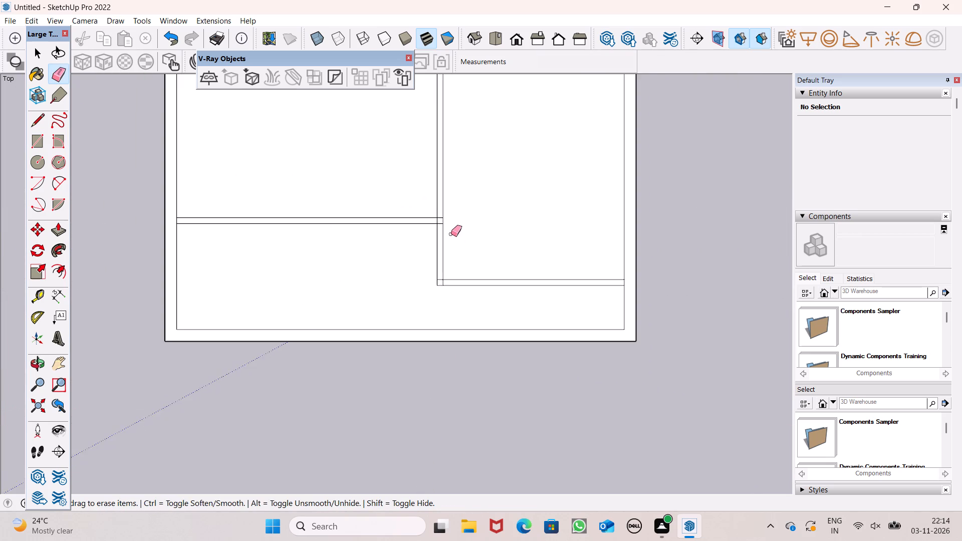
scroll(450, 233, up, 13)
drag(434, 189, 437, 224)
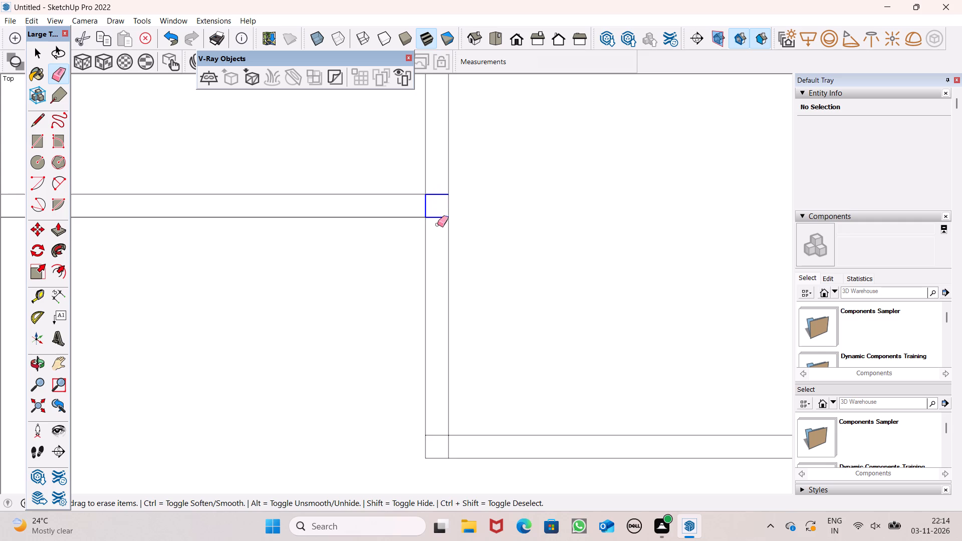
drag(437, 224, 437, 222)
scroll(445, 185, down, 6)
scroll(442, 385, up, 5)
drag(446, 303, 452, 319)
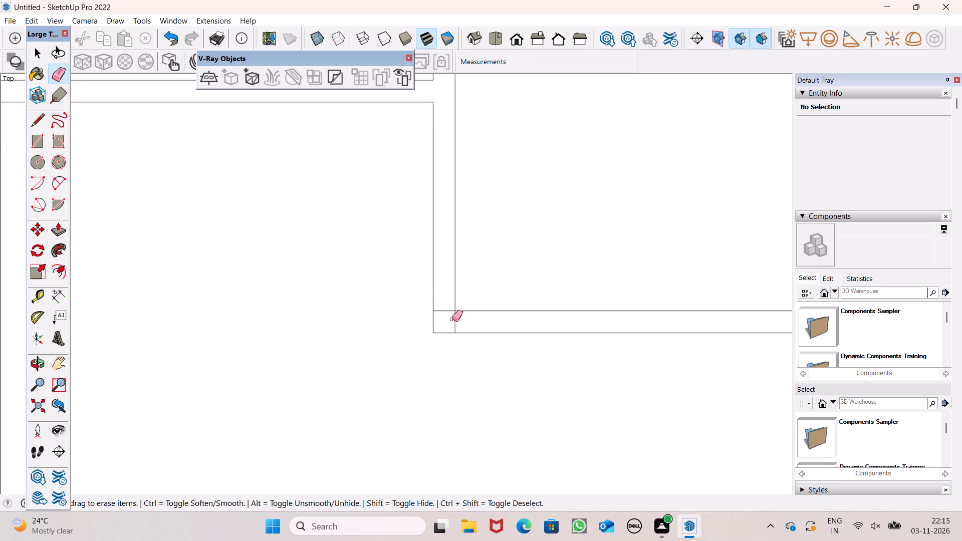
drag(452, 319, 452, 319)
click(454, 319)
Erase the short end edges where the two horizontal strips meet the inner outline, joining them to the border.
scroll(397, 255, down, 8)
scroll(337, 248, down, 2)
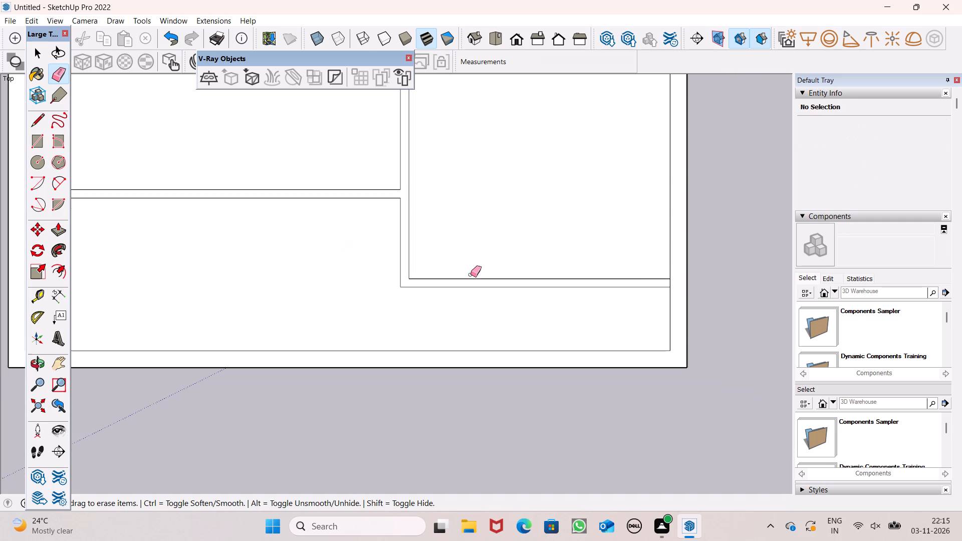
scroll(686, 285, up, 5)
click(661, 284)
scroll(662, 264, down, 8)
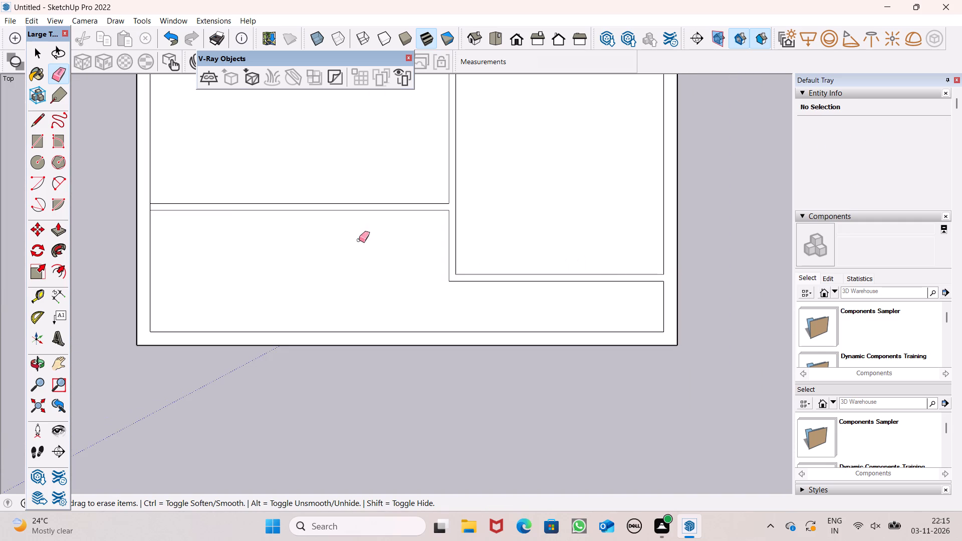
scroll(145, 212, up, 5)
click(154, 206)
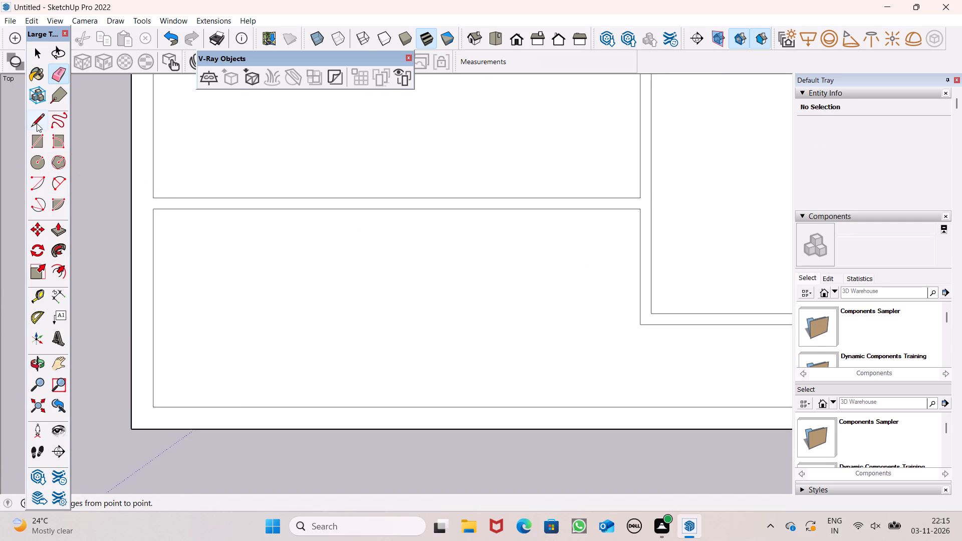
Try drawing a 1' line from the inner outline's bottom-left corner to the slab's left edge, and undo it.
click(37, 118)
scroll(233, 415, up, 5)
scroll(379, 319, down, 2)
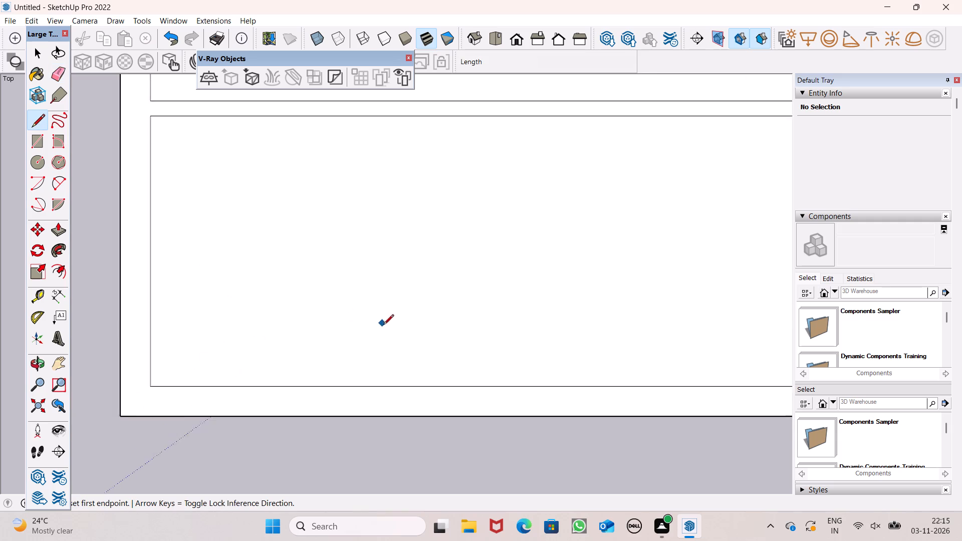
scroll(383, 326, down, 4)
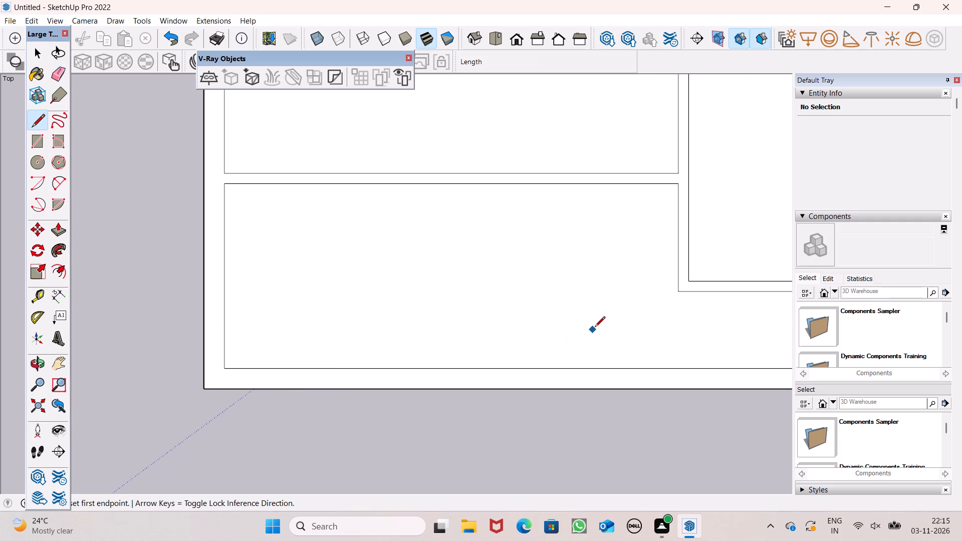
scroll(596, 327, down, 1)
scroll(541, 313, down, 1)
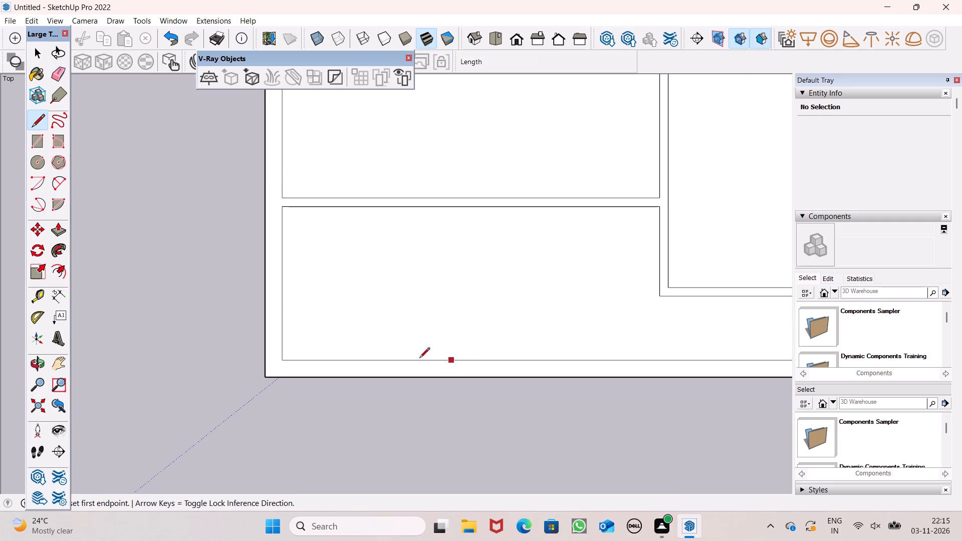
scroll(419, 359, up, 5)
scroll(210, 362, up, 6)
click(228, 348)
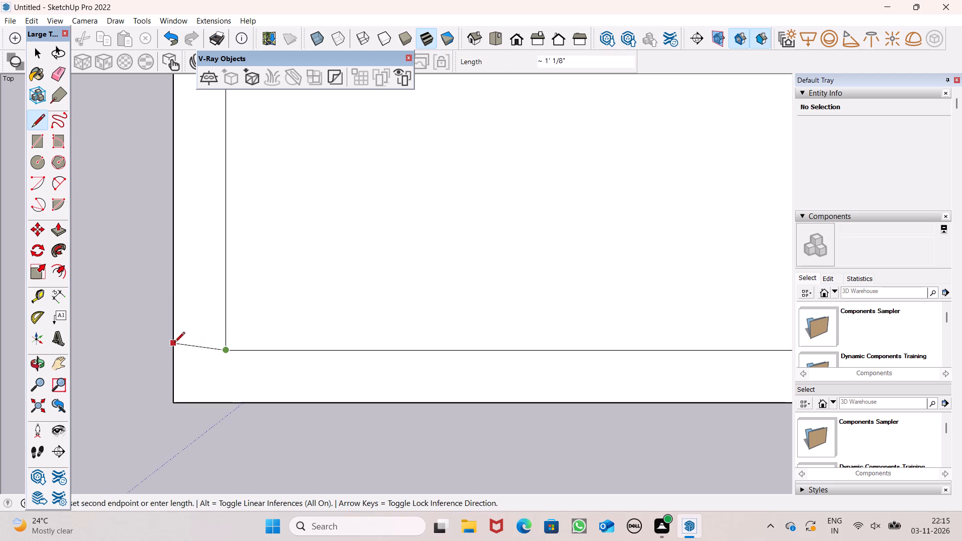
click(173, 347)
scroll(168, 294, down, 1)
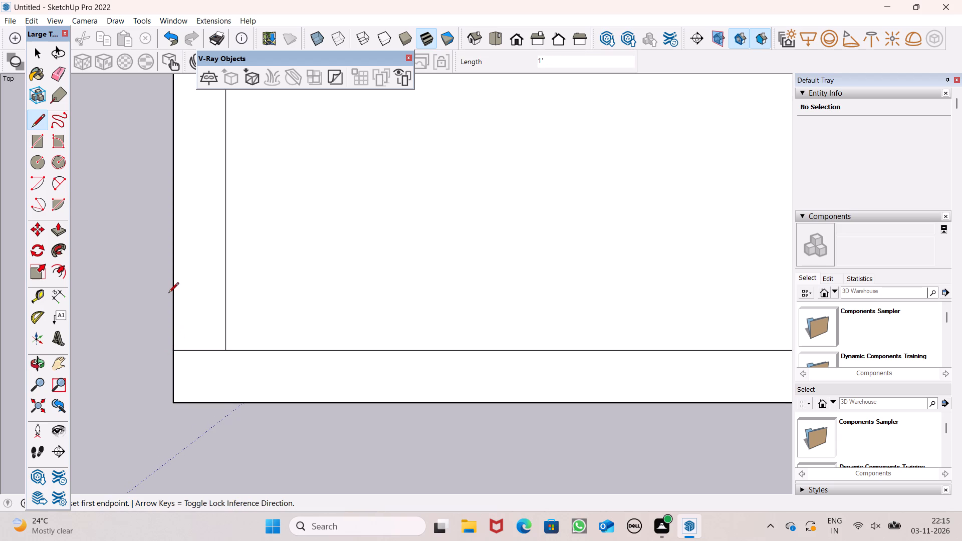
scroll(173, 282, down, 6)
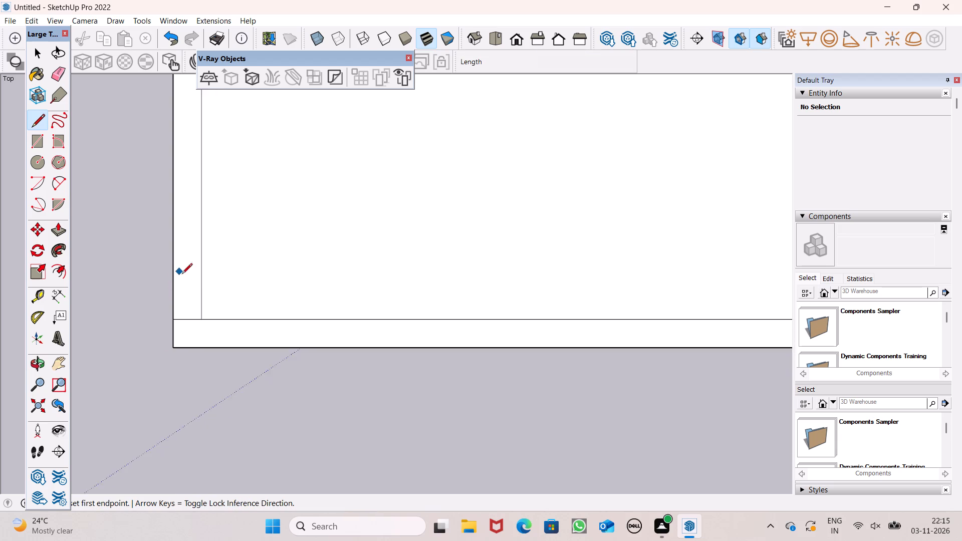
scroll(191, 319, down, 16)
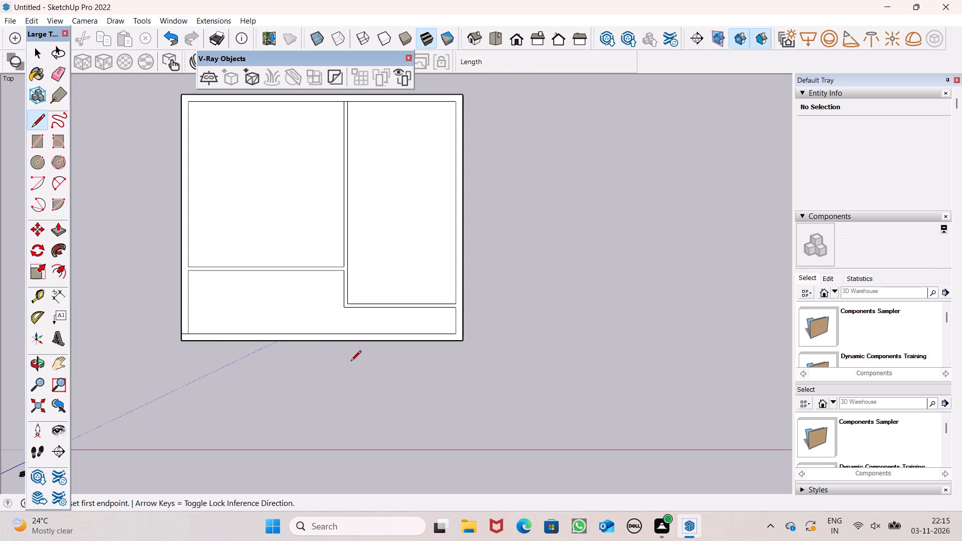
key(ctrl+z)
Draw a 1' line from the inner outline's bottom-left corner straight down to the slab's bottom edge.
scroll(105, 321, up, 5)
scroll(237, 362, up, 3)
click(226, 338)
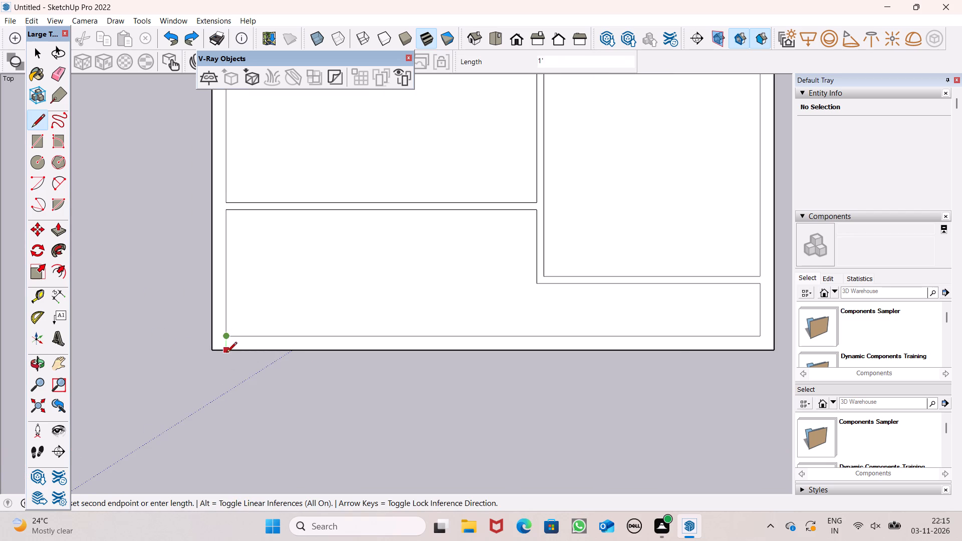
scroll(226, 353, up, 9)
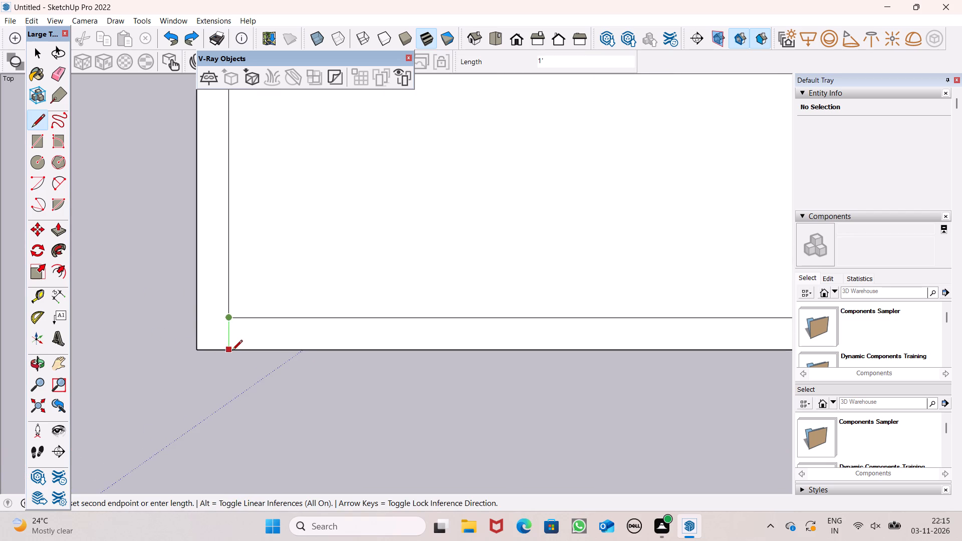
click(232, 351)
Draw a matching line from the inner outline's bottom-right corner straight down to the slab's bottom edge.
scroll(153, 321, down, 5)
scroll(243, 346, down, 5)
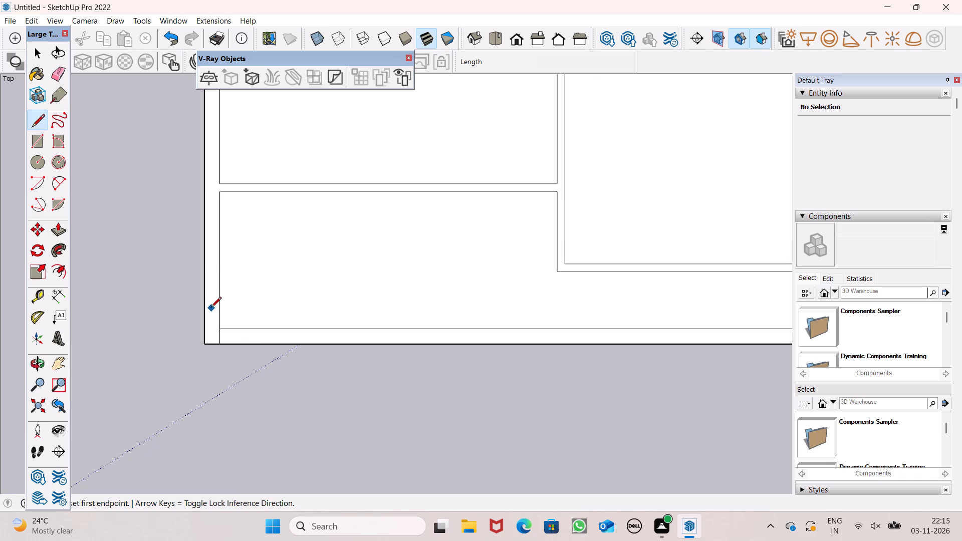
scroll(206, 345, down, 6)
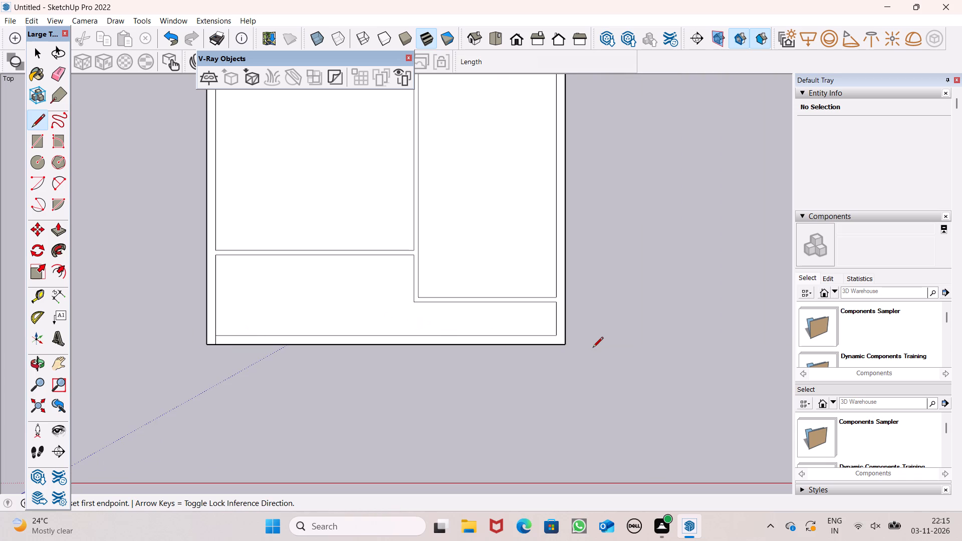
scroll(590, 348, up, 6)
scroll(544, 325, up, 4)
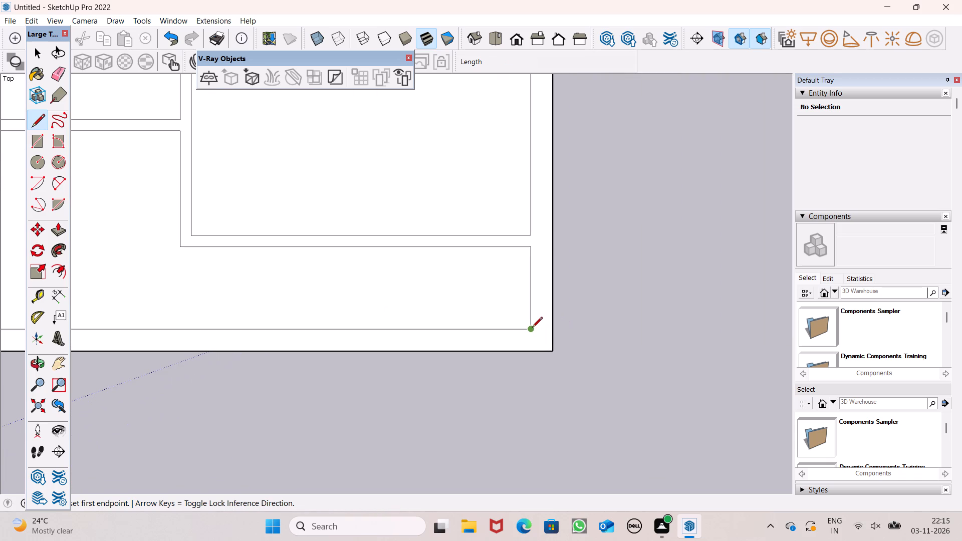
click(532, 328)
click(530, 352)
Push/Pull the connected border and strip face up 10' to form the walls, leaving the bottom border strip flat.
scroll(602, 370, down, 8)
scroll(611, 322, down, 7)
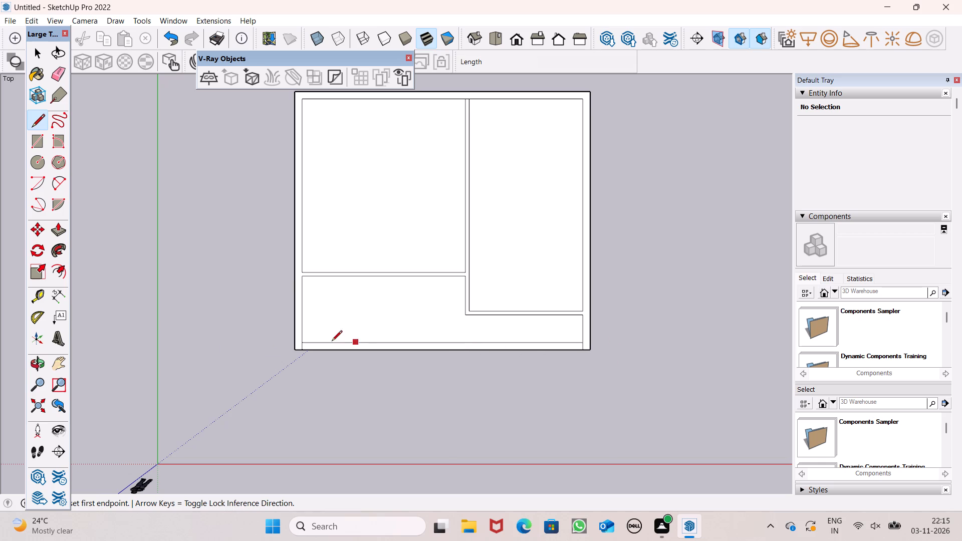
click(59, 227)
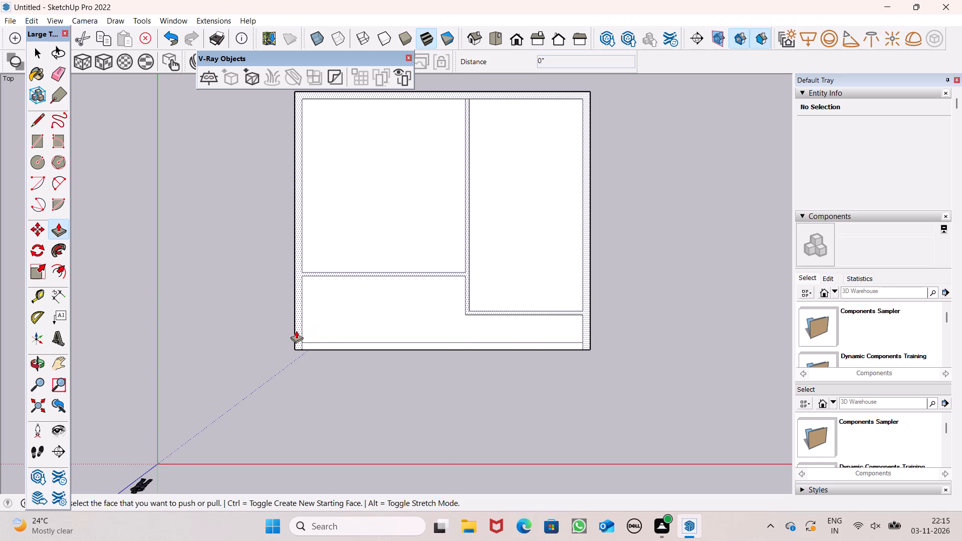
drag(296, 331, 294, 282)
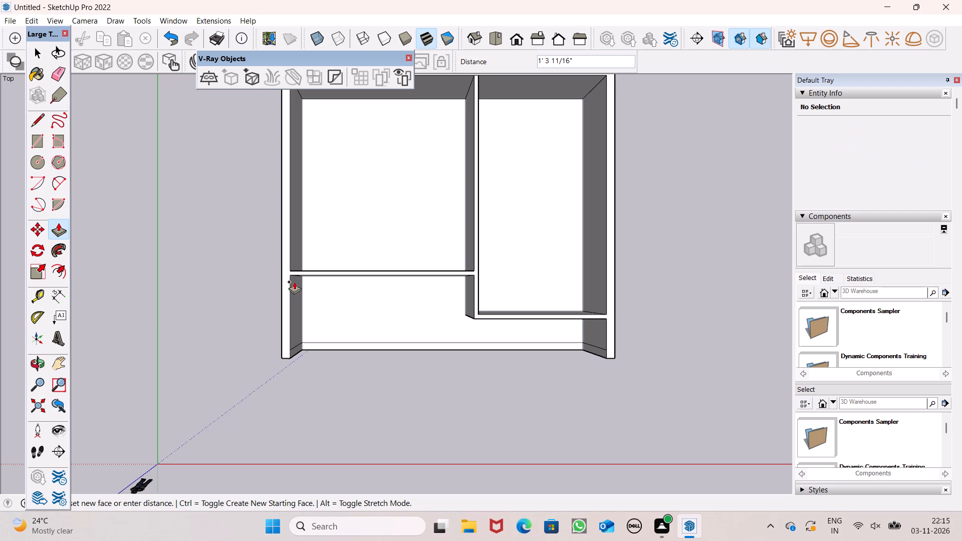
drag(294, 282, 294, 282)
key(1)
text(0')
key(Return)
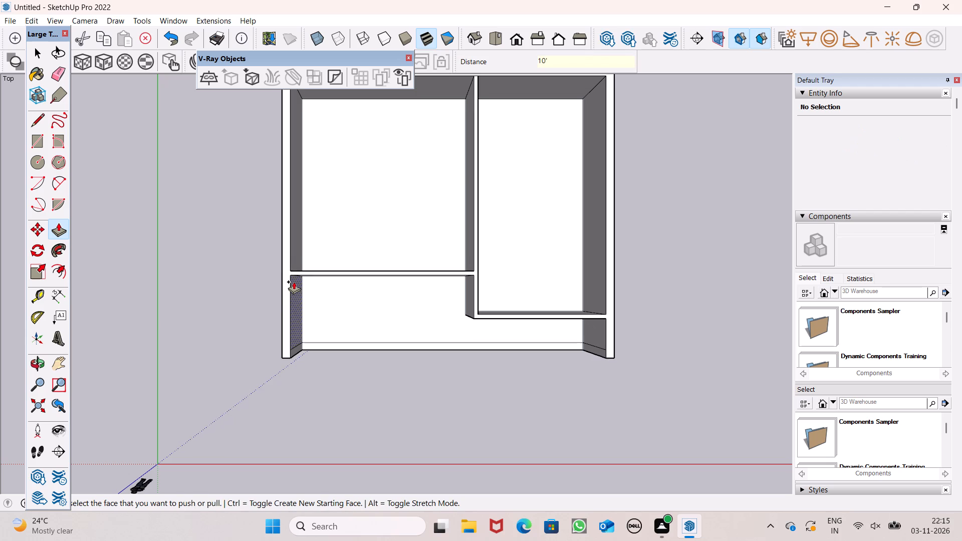
Measure the height of the inner wall at the corner where the two front partitions step.
scroll(293, 279, down, 2)
middle_drag(423, 369, 426, 100)
middle_drag(540, 292, 534, 254)
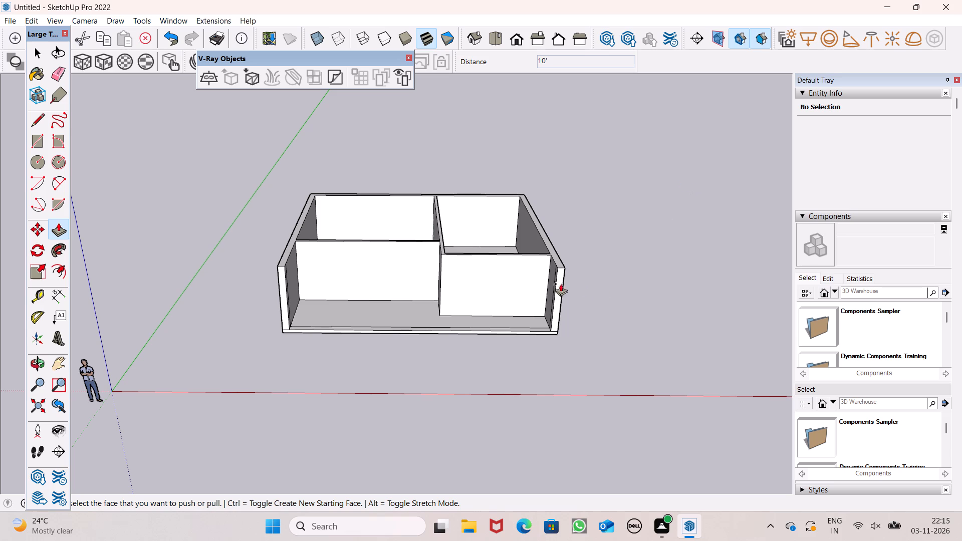
scroll(458, 322, up, 1)
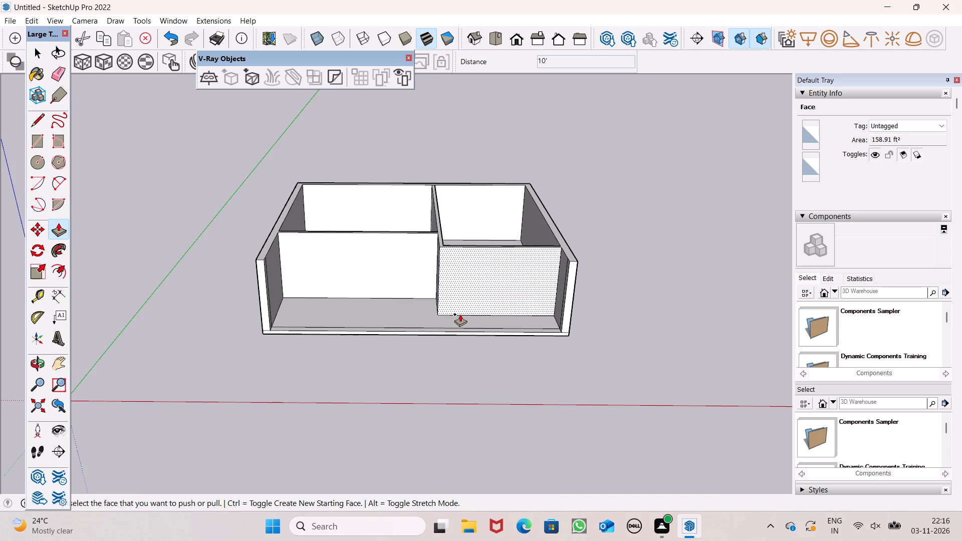
middle_drag(649, 389, 678, 338)
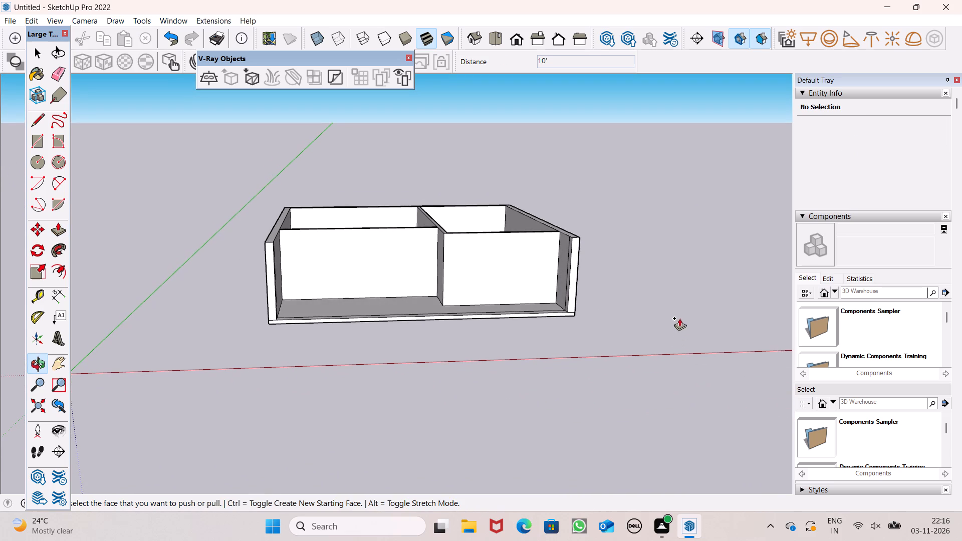
scroll(647, 274, up, 4)
scroll(672, 268, down, 4)
middle_drag(694, 307, 682, 323)
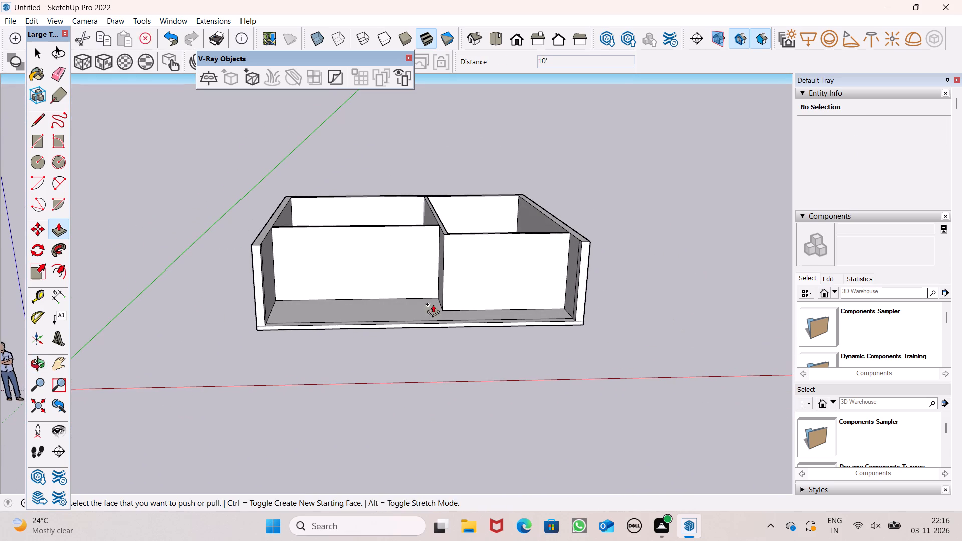
click(67, 295)
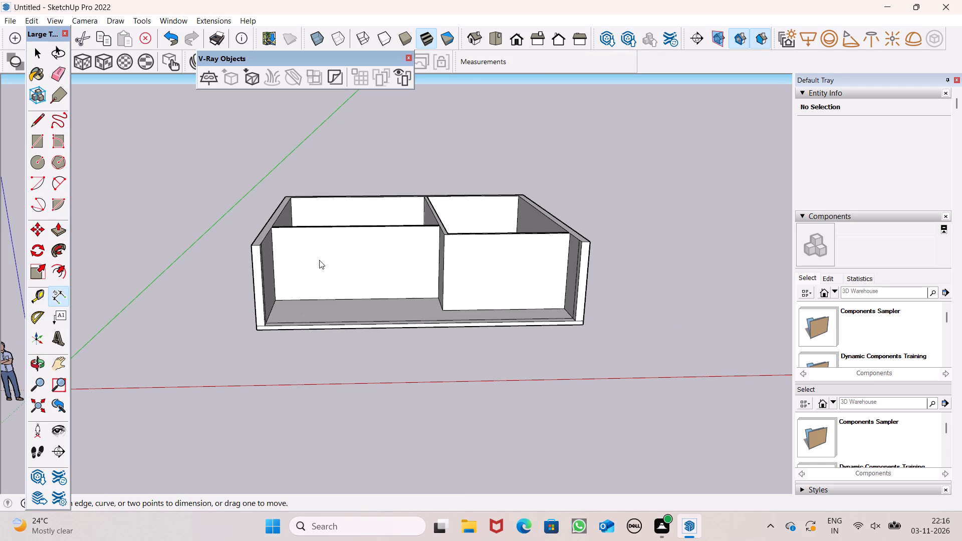
click(444, 238)
scroll(447, 296, up, 7)
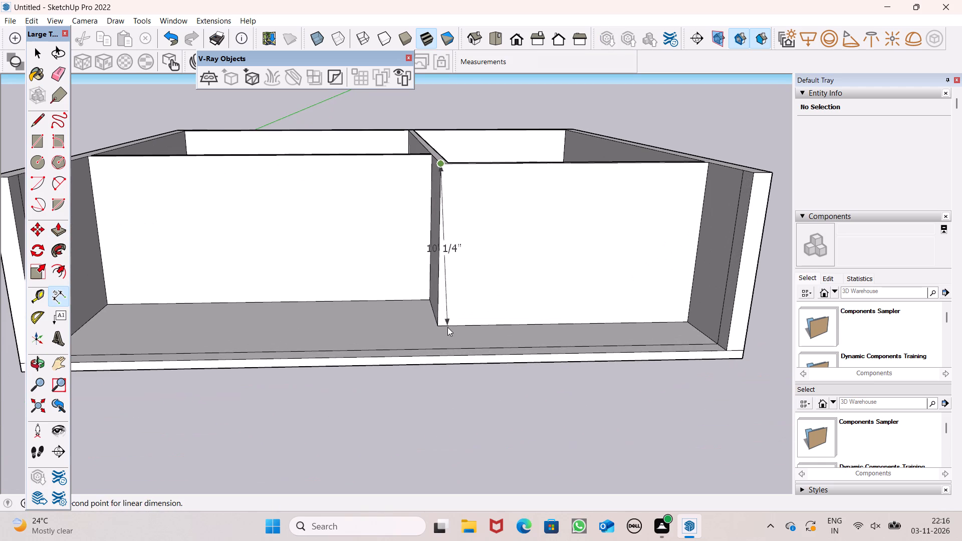
key(space)
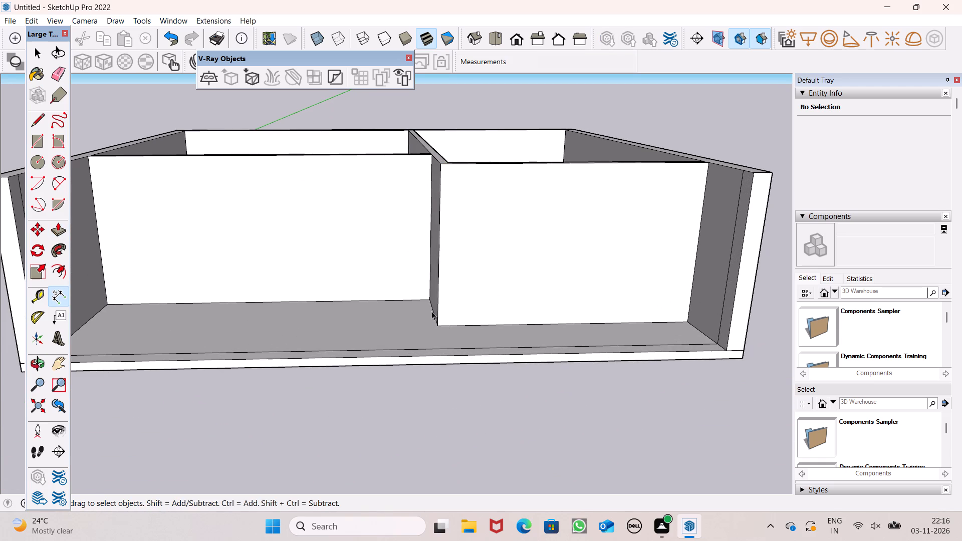
Push/Pull the connected top face of all the walls up another 2'.
scroll(424, 296, down, 6)
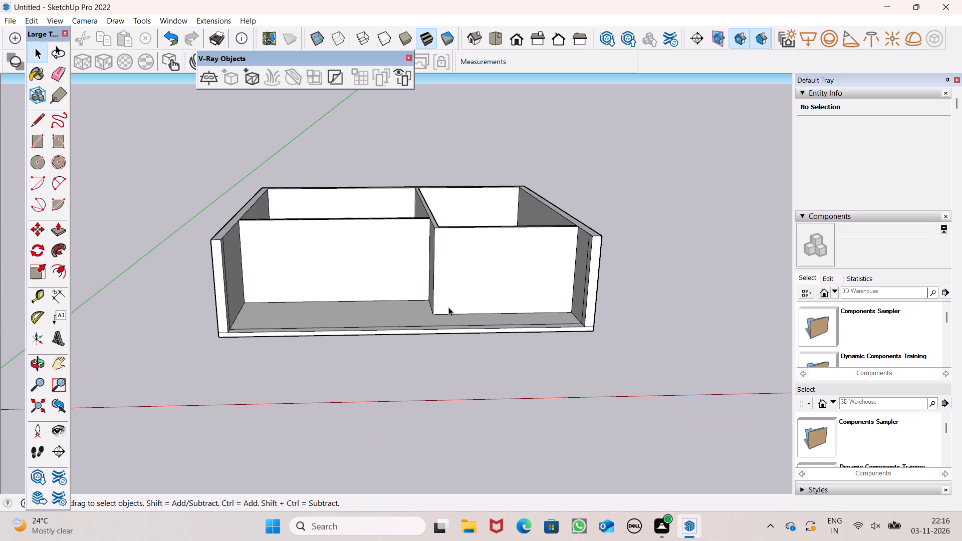
scroll(448, 307, up, 2)
scroll(448, 434, up, 1)
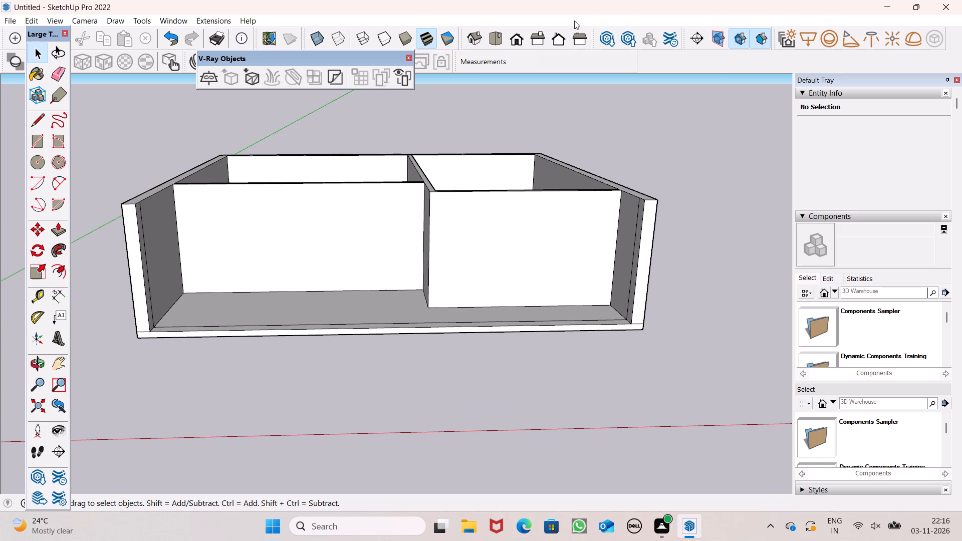
scroll(558, 48, up, 3)
scroll(558, 47, down, 4)
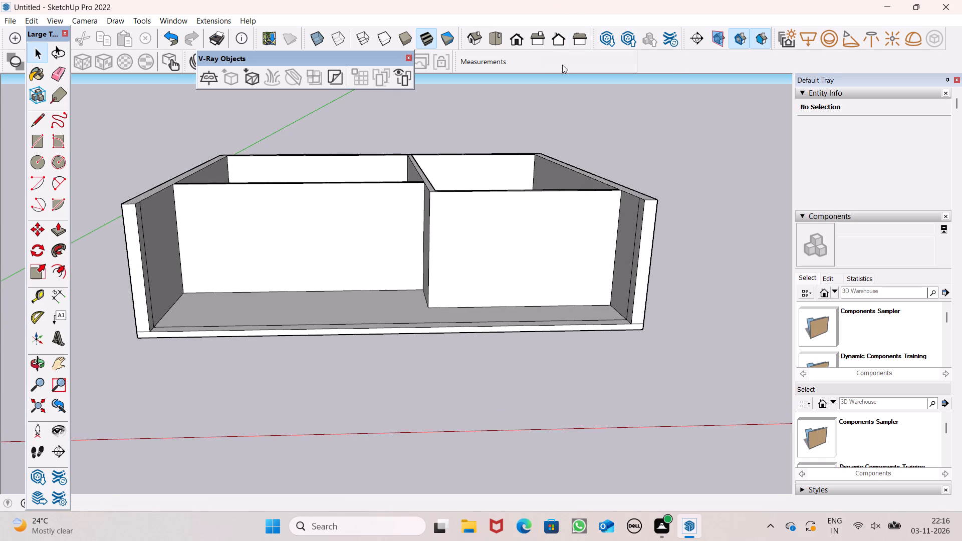
scroll(434, 78, down, 5)
middle_drag(503, 152, 477, 240)
scroll(338, 204, down, 2)
scroll(338, 215, up, 1)
scroll(338, 215, down, 1)
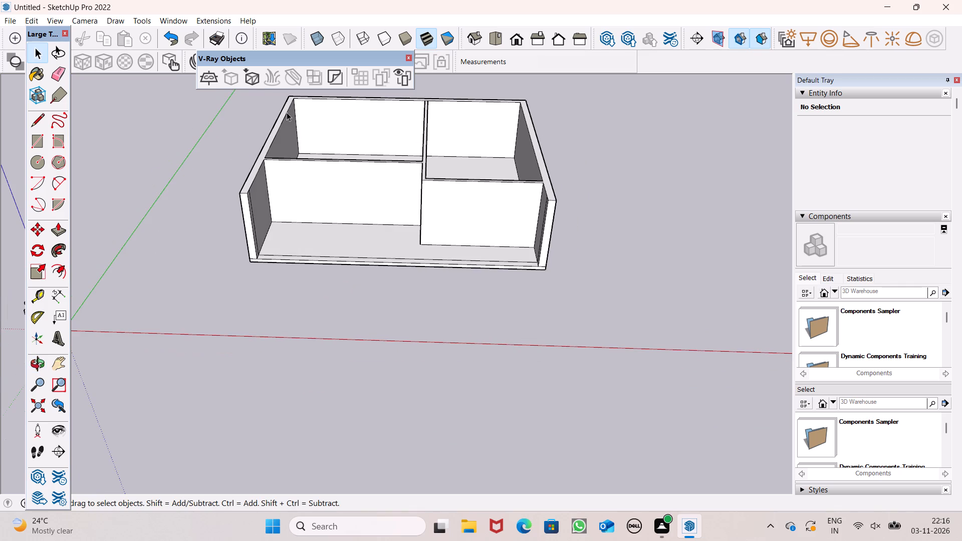
scroll(287, 112, up, 6)
click(58, 238)
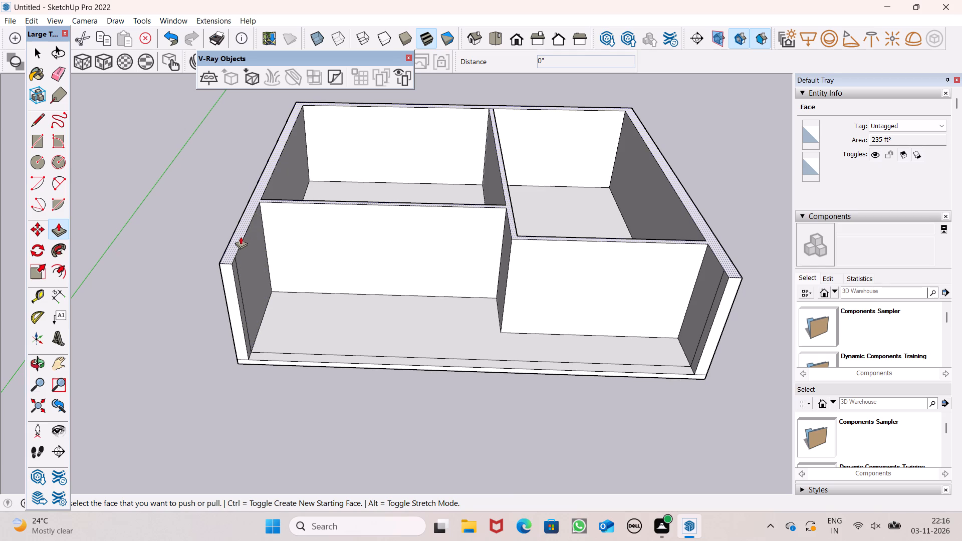
drag(239, 236, 242, 218)
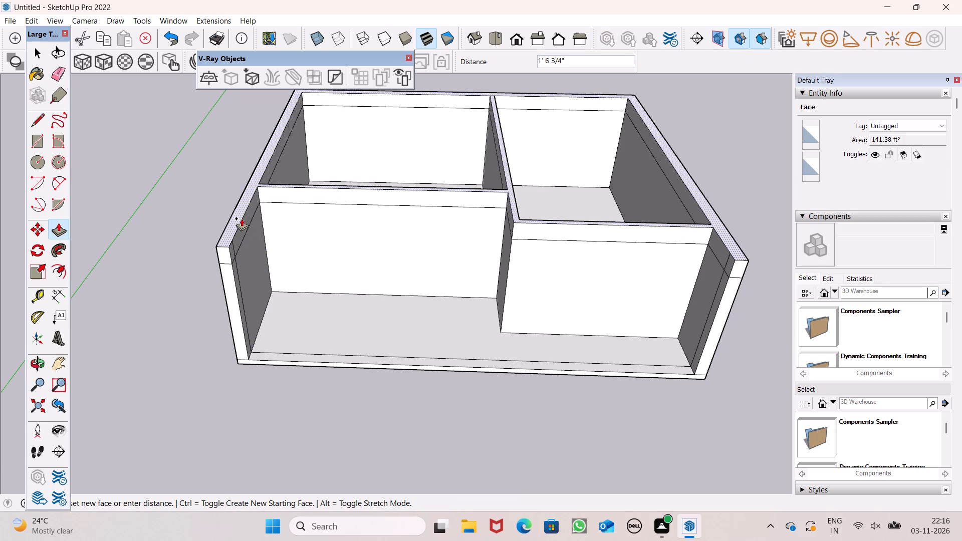
drag(242, 218, 243, 217)
key(2)
key(apostrophe)
key(Return)
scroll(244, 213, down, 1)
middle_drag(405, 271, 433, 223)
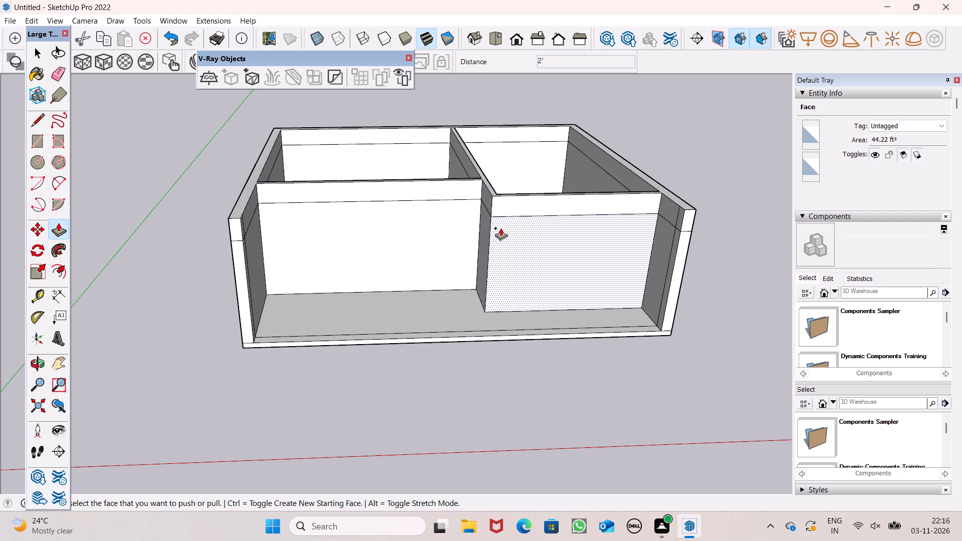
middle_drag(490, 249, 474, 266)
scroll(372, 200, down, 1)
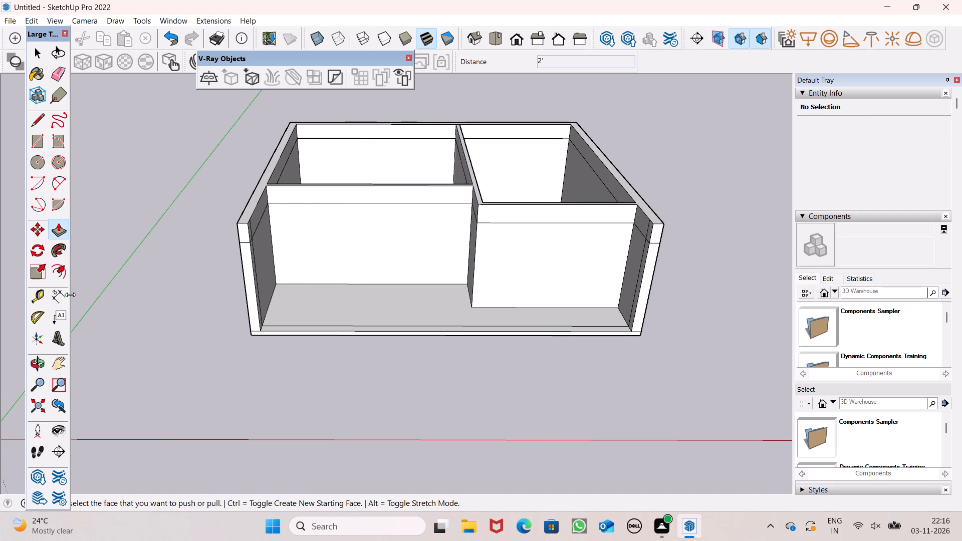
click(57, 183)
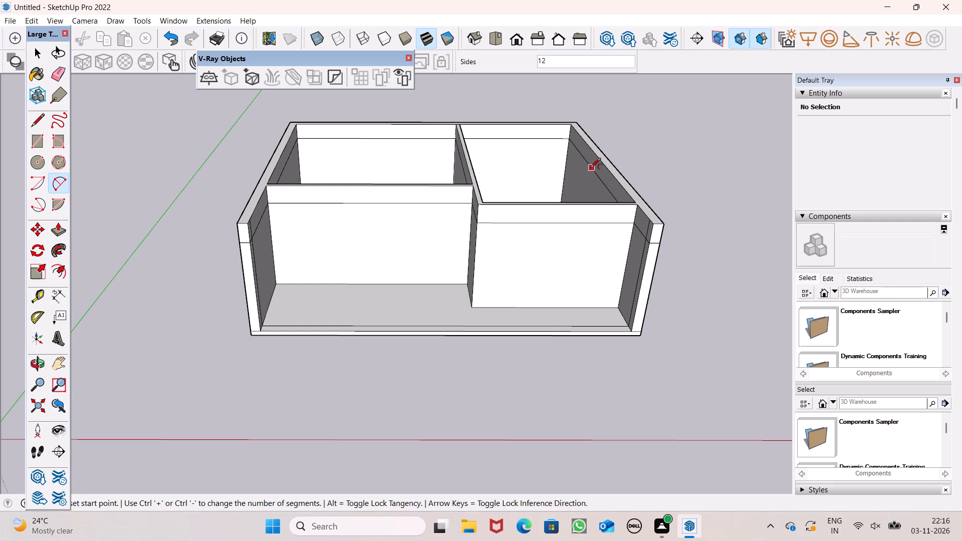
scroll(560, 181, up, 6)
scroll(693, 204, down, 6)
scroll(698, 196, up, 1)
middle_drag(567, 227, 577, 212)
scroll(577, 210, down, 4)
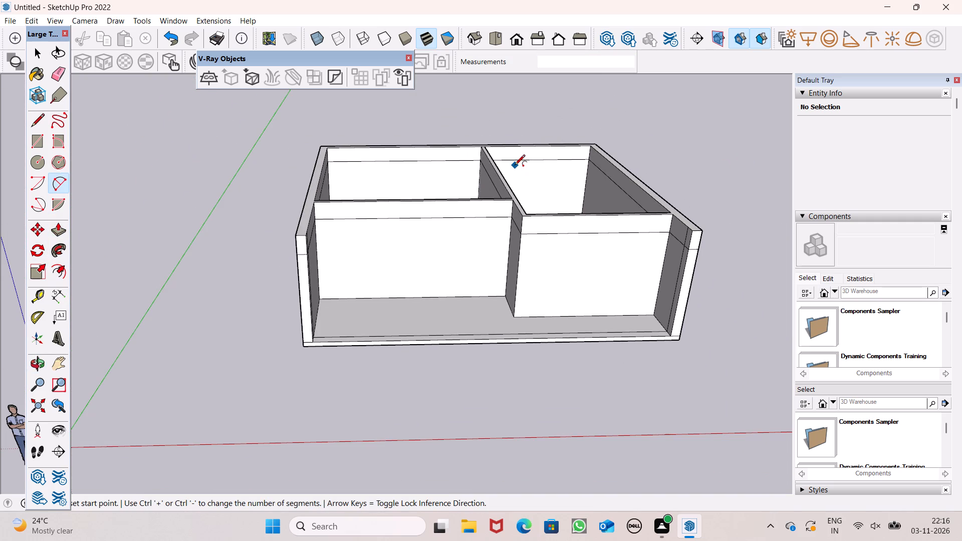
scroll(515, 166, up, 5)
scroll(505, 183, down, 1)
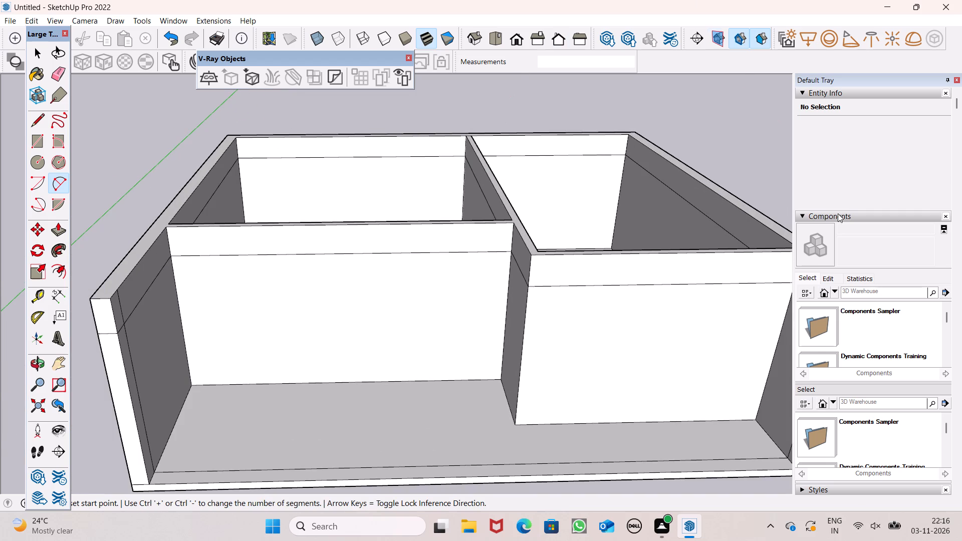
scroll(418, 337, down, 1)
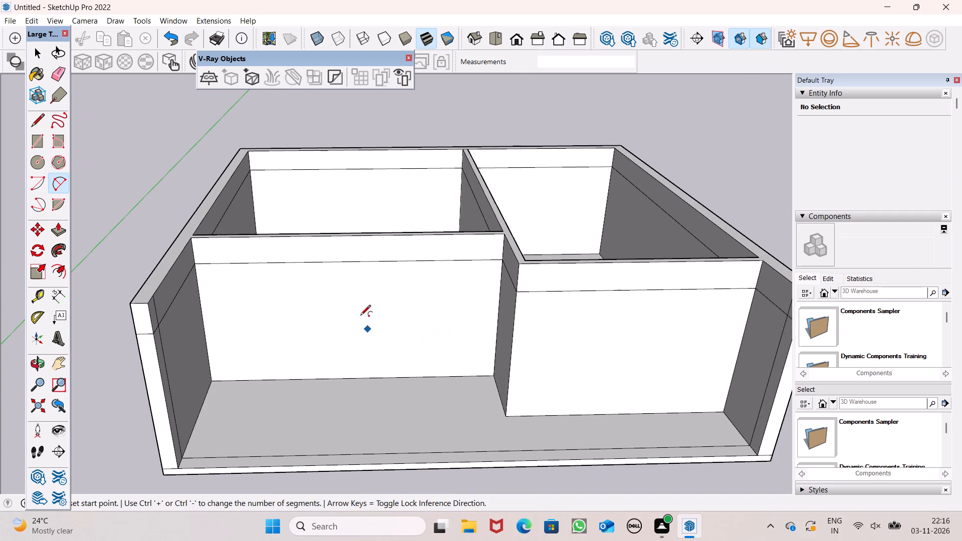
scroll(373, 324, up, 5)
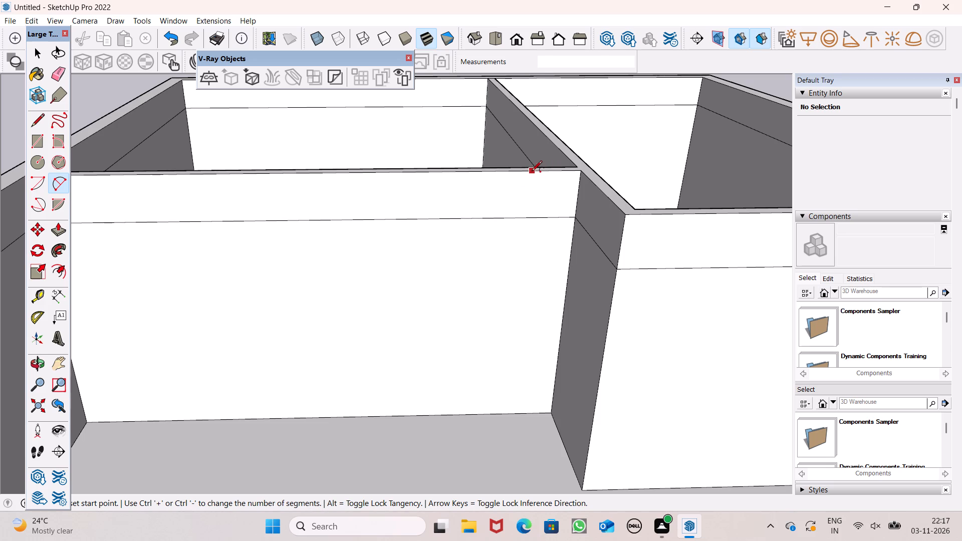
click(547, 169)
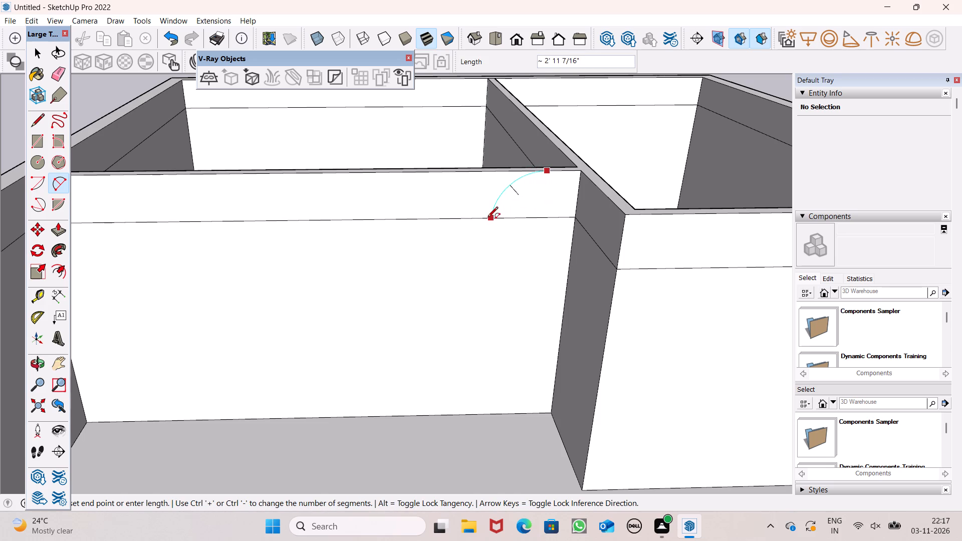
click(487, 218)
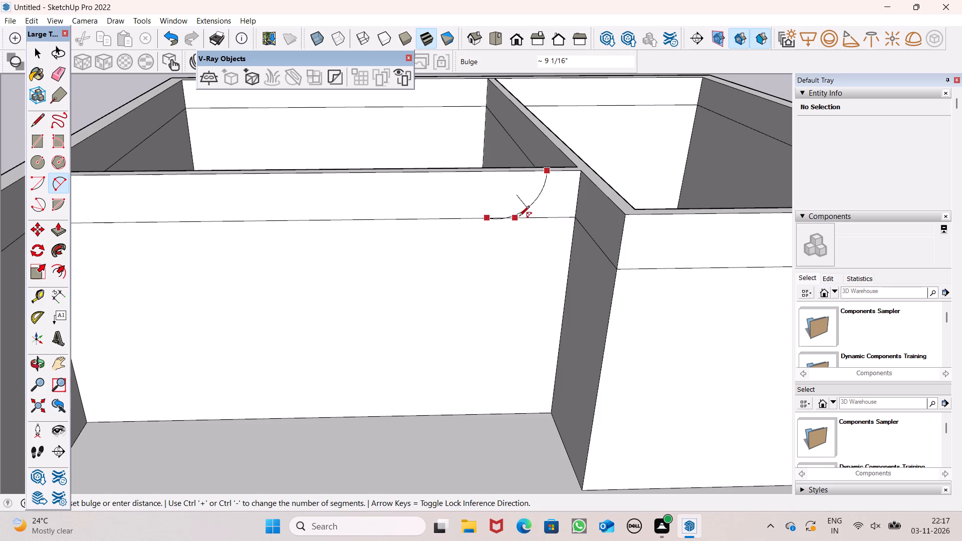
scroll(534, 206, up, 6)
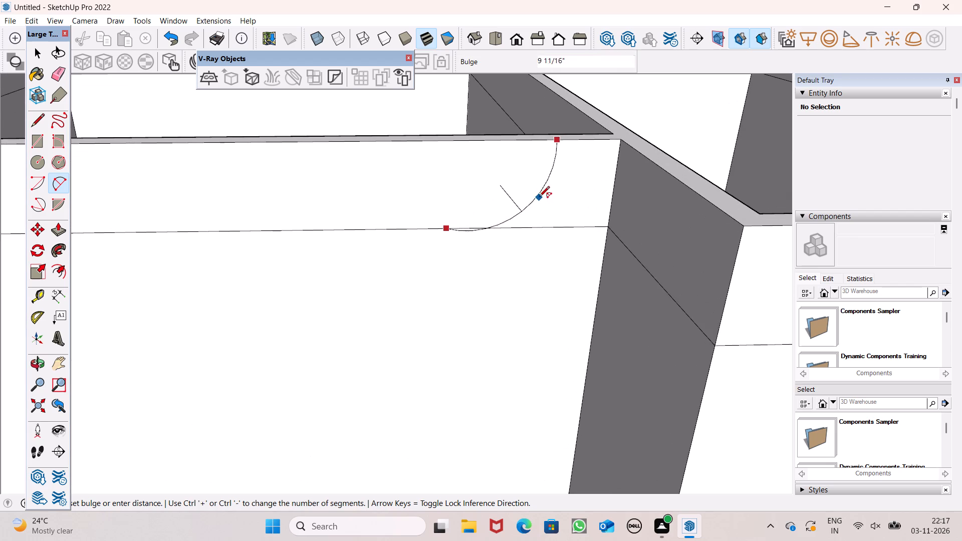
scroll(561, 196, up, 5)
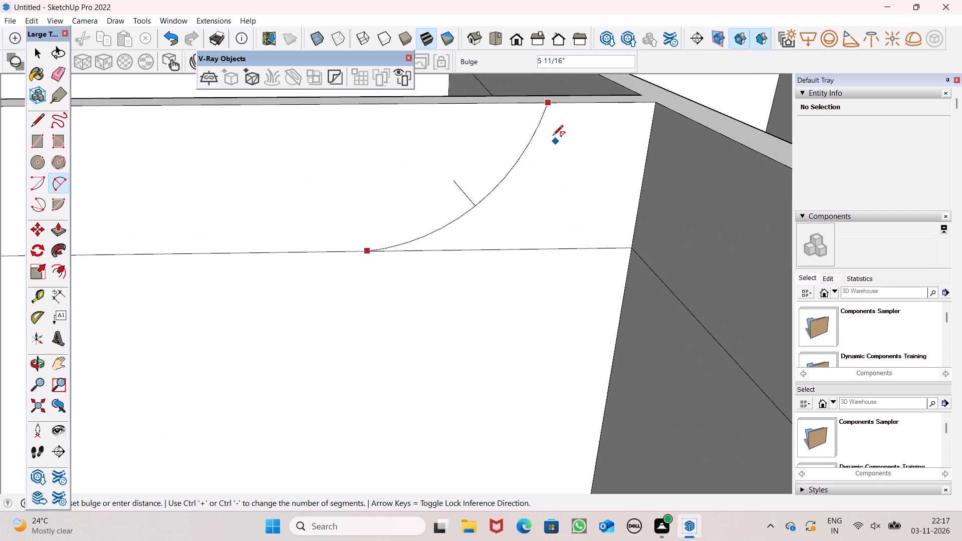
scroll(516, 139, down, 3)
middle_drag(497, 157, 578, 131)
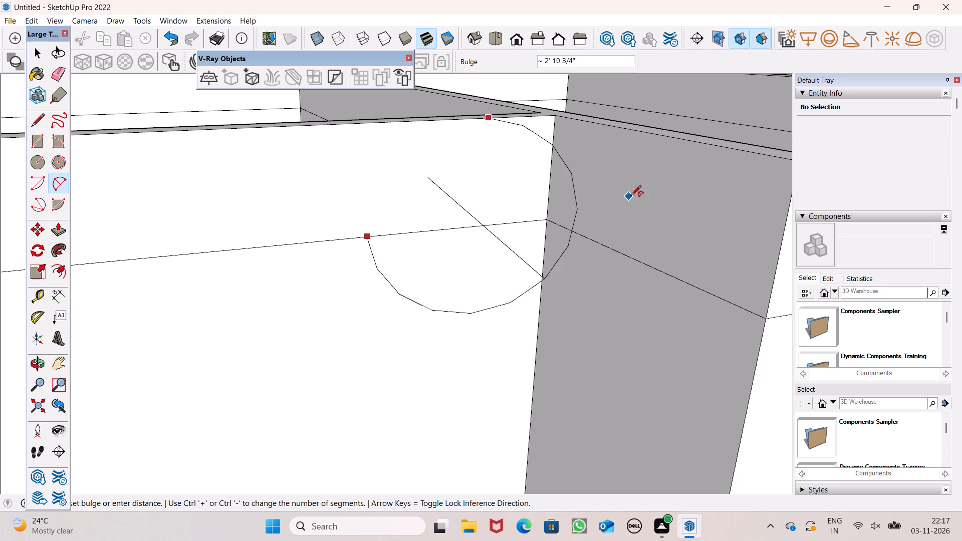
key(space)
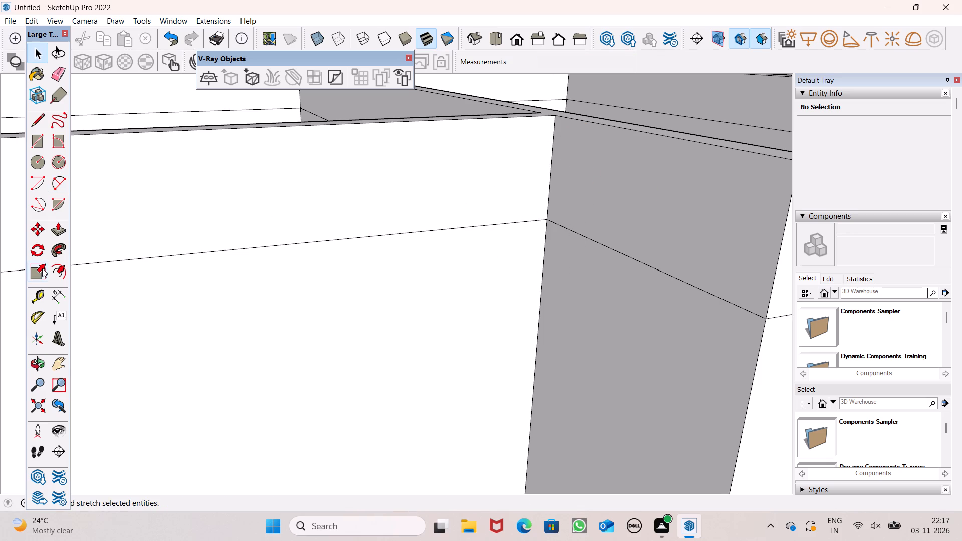
Draw a two-point arc with a bulge of about 7" across the wider front partition's upper band, rounding its lower corner near the stepped corner.
click(54, 185)
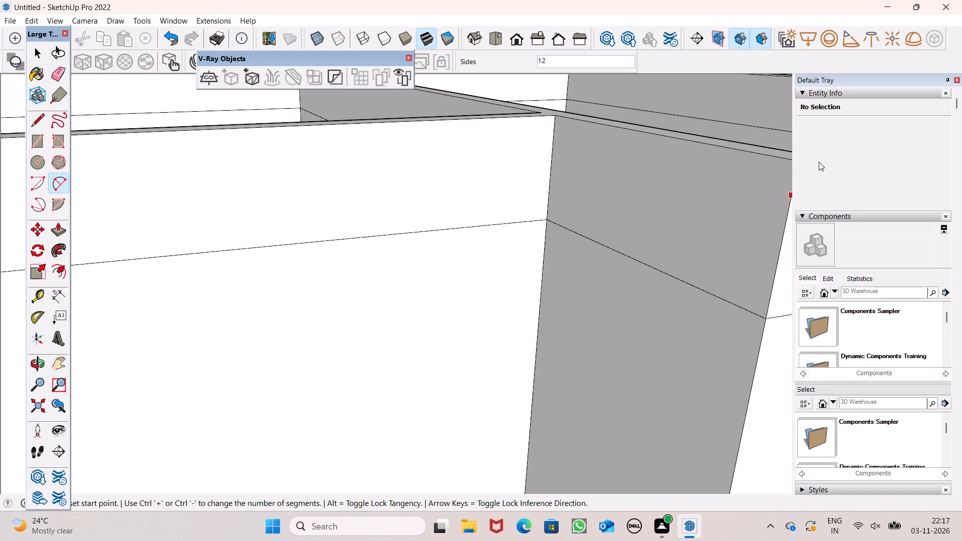
click(515, 119)
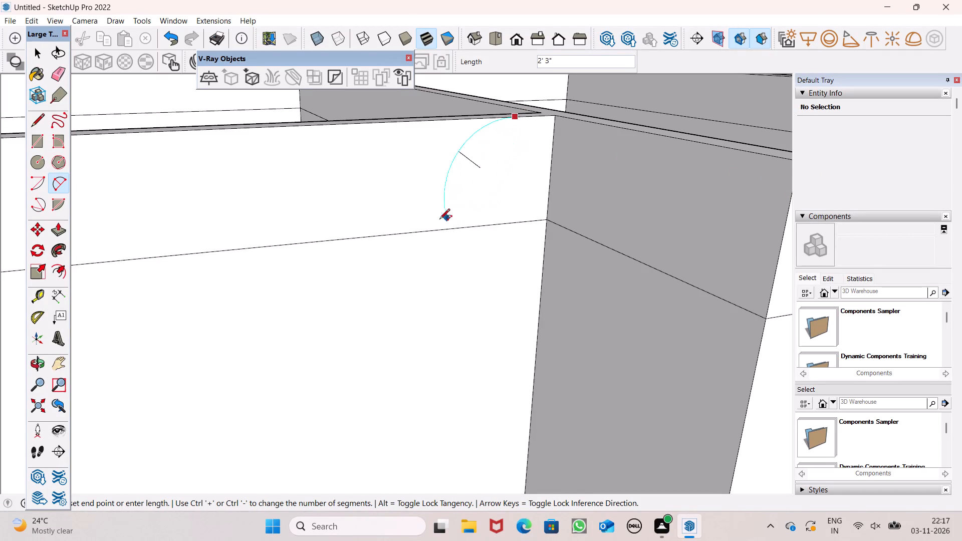
click(421, 231)
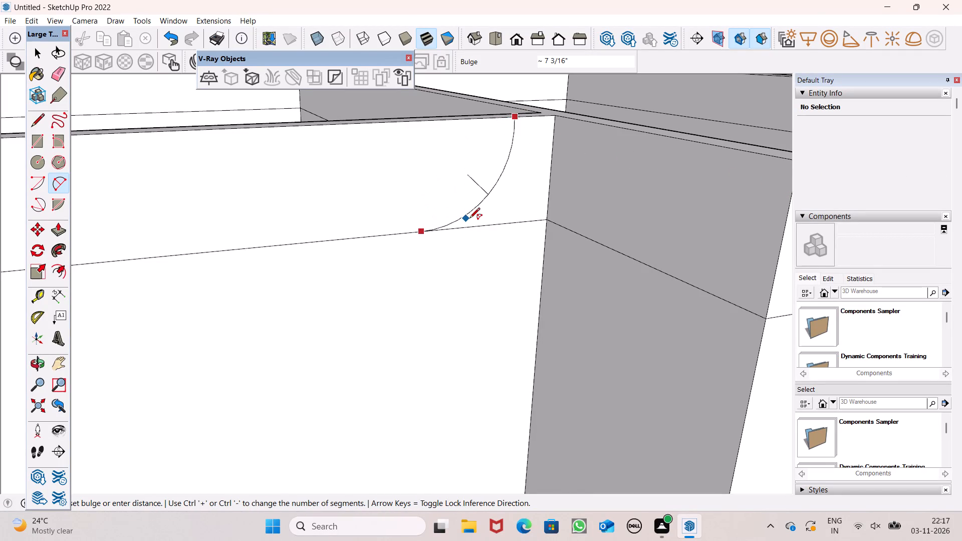
click(469, 219)
scroll(424, 141, down, 7)
scroll(463, 126, down, 3)
middle_drag(607, 168, 573, 213)
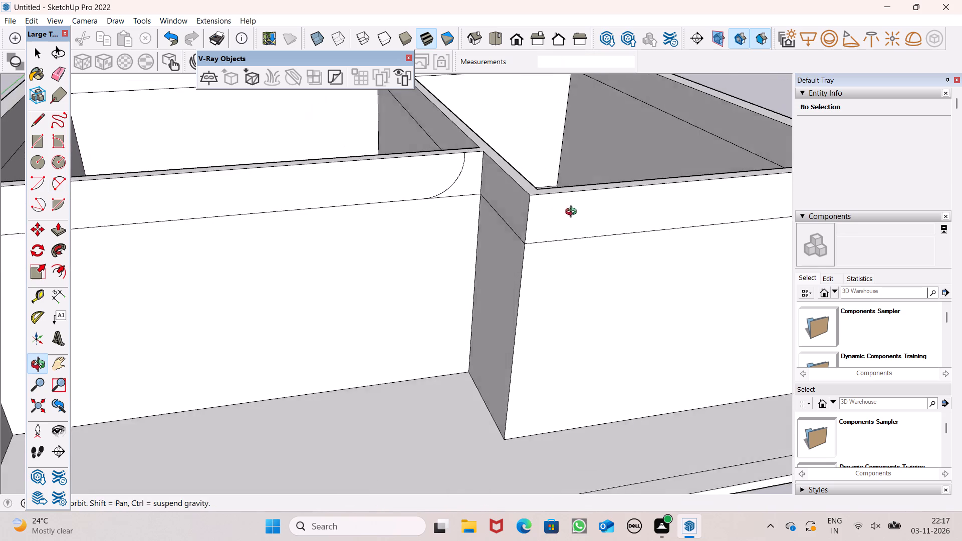
middle_drag(573, 213, 569, 214)
scroll(570, 214, up, 1)
scroll(575, 147, down, 10)
key(space)
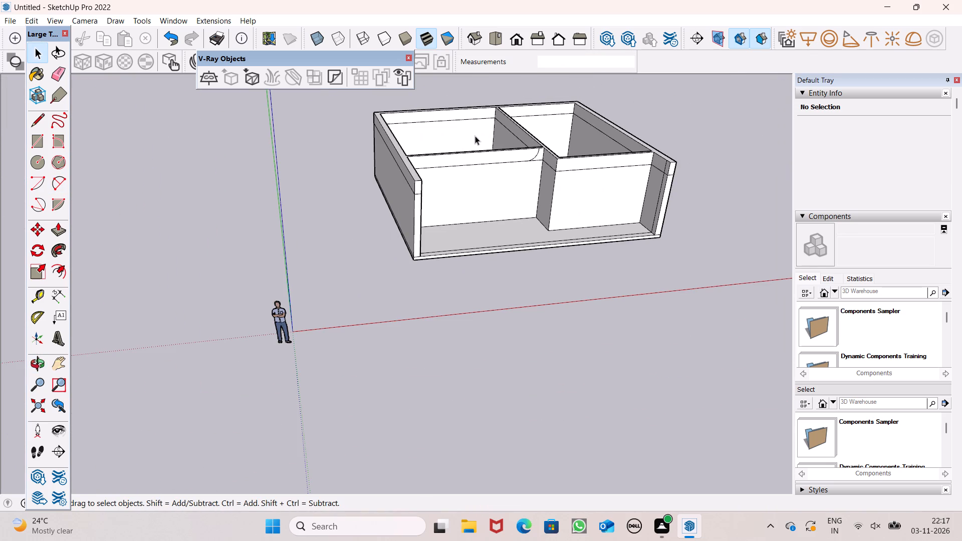
Push/Pull the wider front partition's arc-cornered upper band forward about 8' 11 1/2" to form an overhang above the open front area.
middle_drag(537, 153, 493, 201)
scroll(537, 154, up, 2)
scroll(262, 224, up, 1)
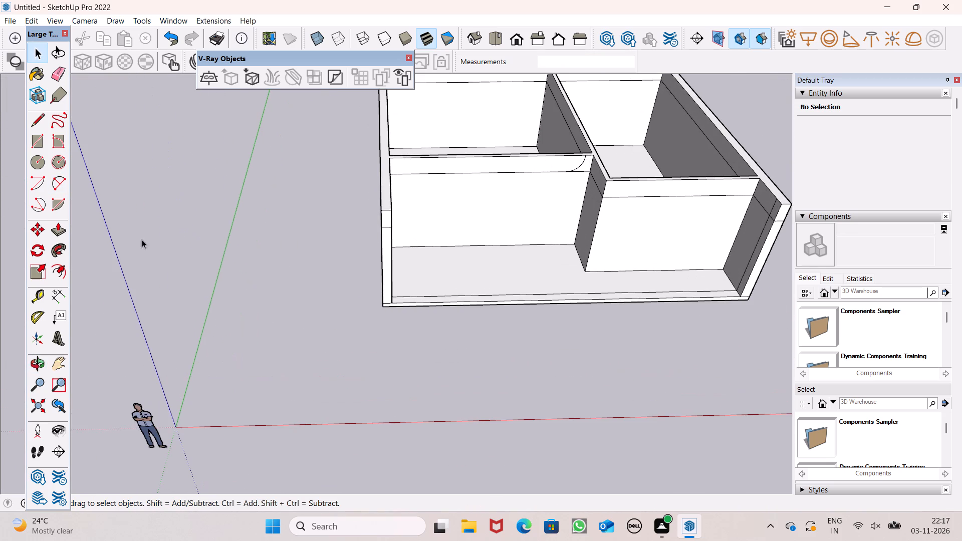
click(62, 226)
scroll(355, 189, down, 2)
middle_drag(466, 212, 440, 237)
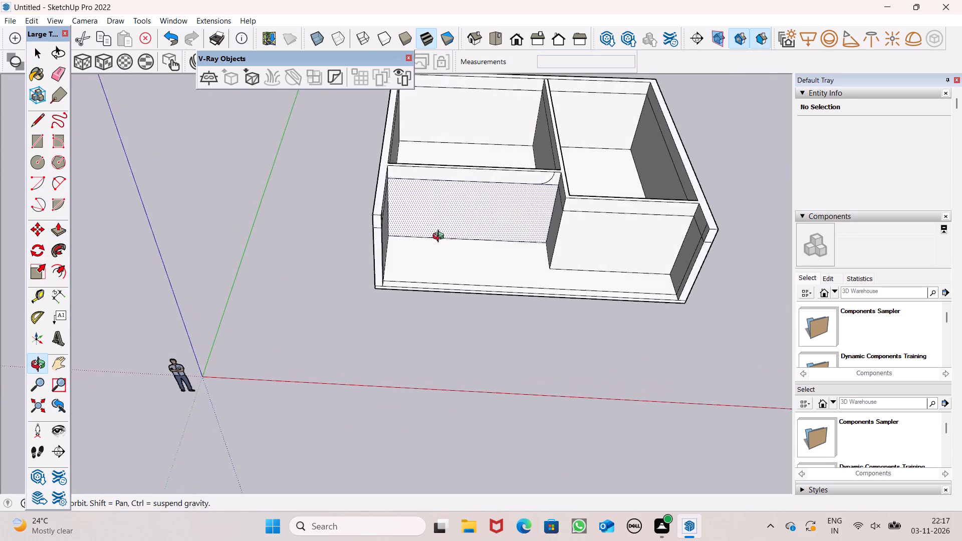
middle_drag(440, 237, 439, 237)
scroll(447, 186, up, 4)
drag(436, 172, 357, 242)
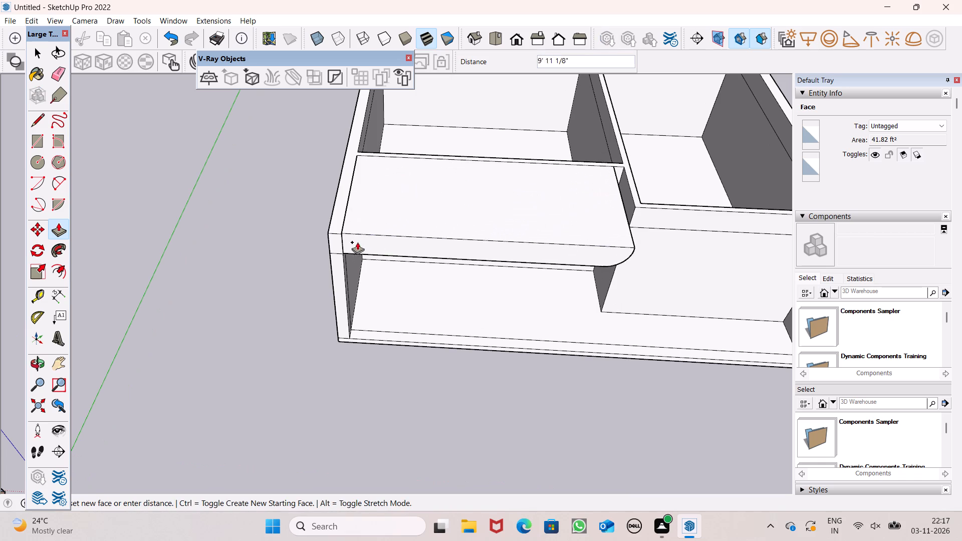
drag(357, 242, 331, 219)
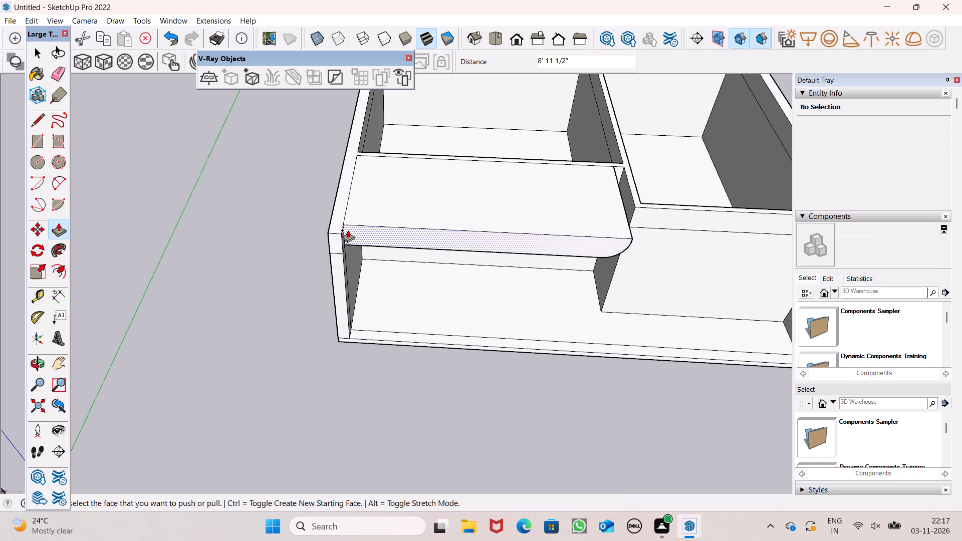
Push/Pull the overhang's front face forward another 1' 1/2", flush with the front end of the side wall.
drag(348, 229, 333, 235)
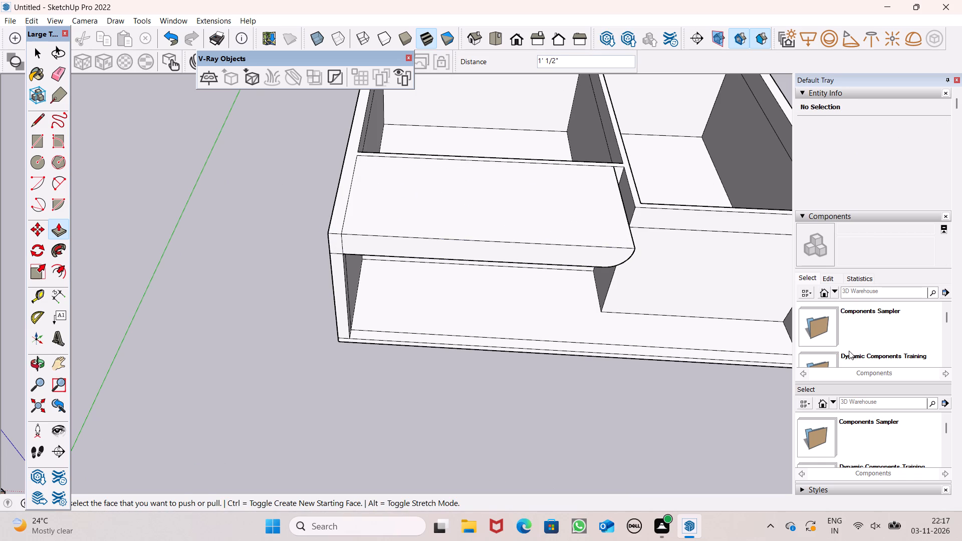
Push/Pull the connected top face of all the walls up 10' to form the upper storey.
scroll(765, 346, down, 2)
scroll(370, 257, down, 2)
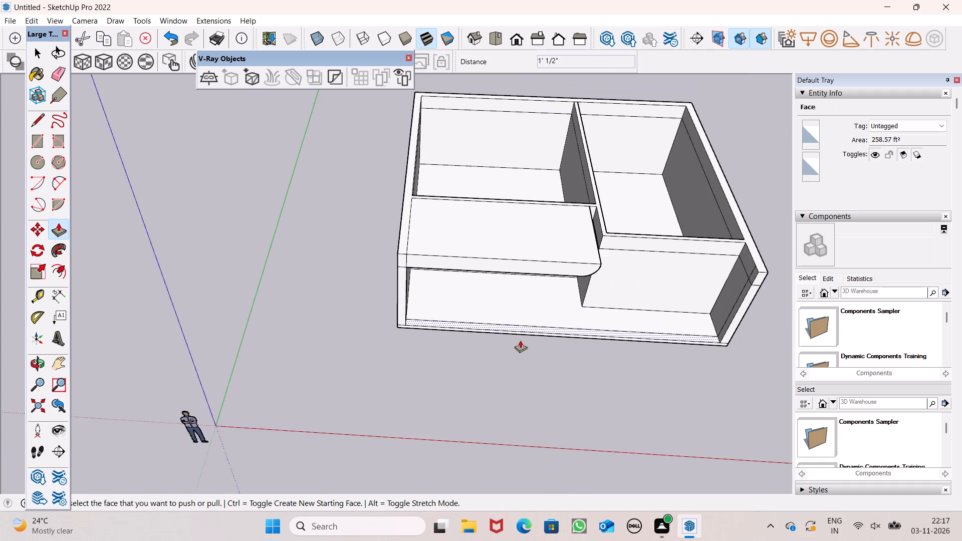
middle_drag(521, 338, 468, 124)
scroll(468, 124, up, 1)
middle_drag(553, 250, 507, 268)
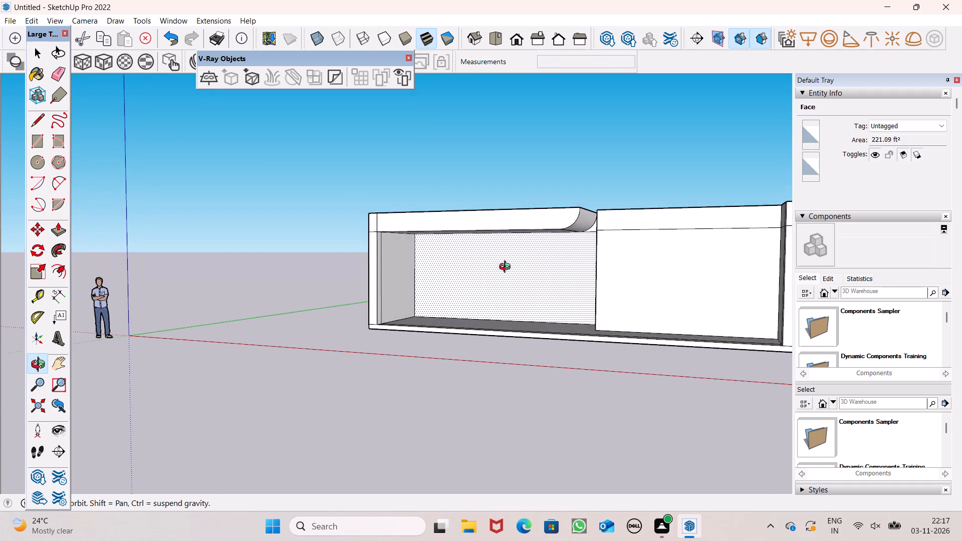
middle_drag(507, 268, 571, 342)
scroll(571, 342, up, 2)
scroll(408, 257, down, 5)
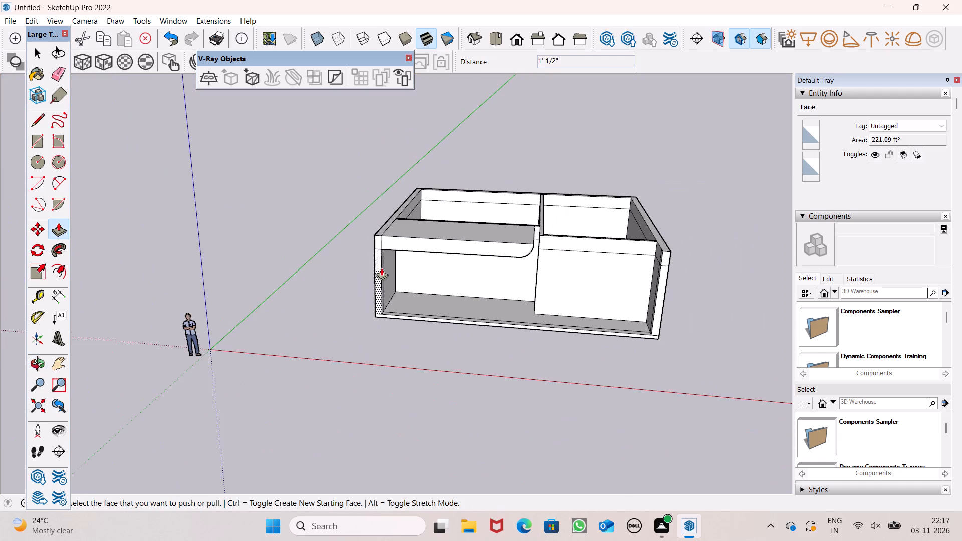
middle_drag(387, 290, 421, 361)
scroll(364, 196, down, 2)
scroll(387, 169, up, 5)
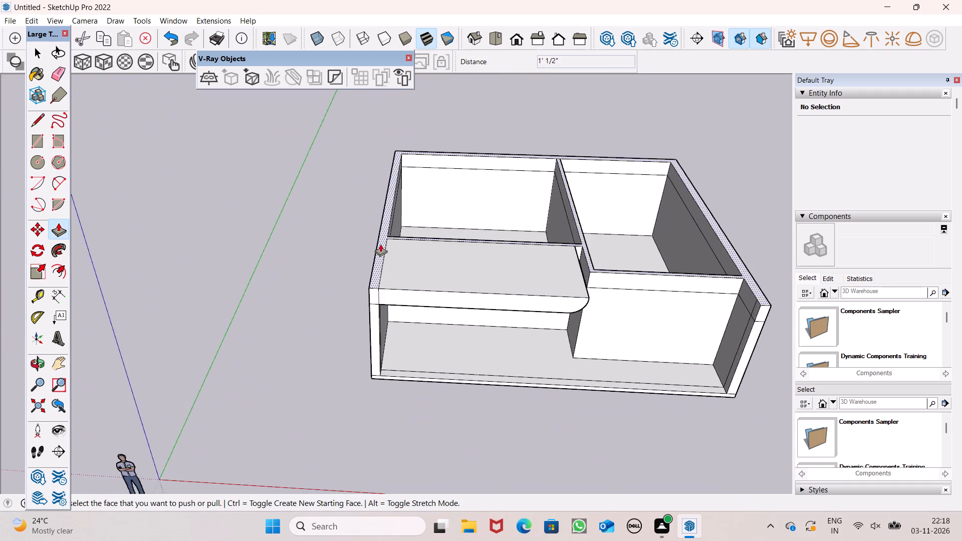
click(381, 262)
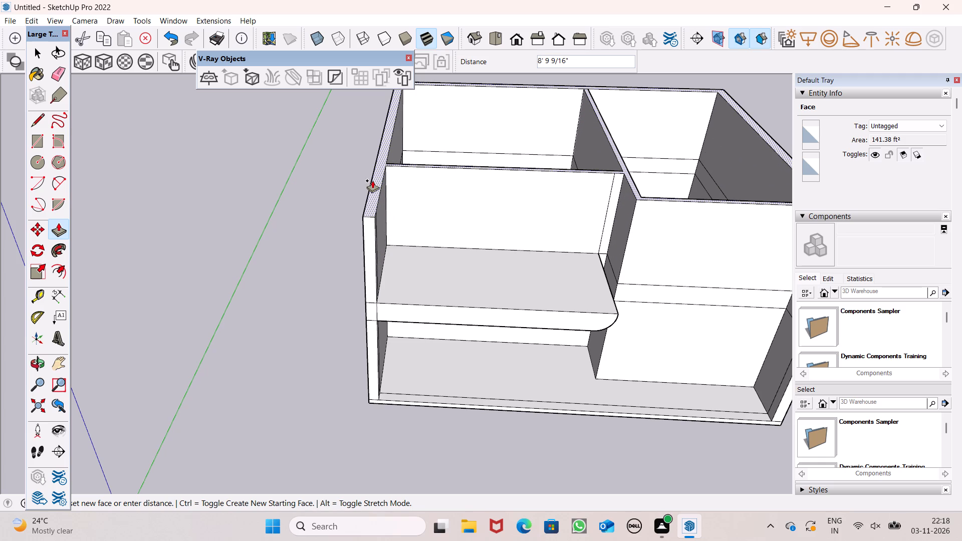
text(10')
key(Return)
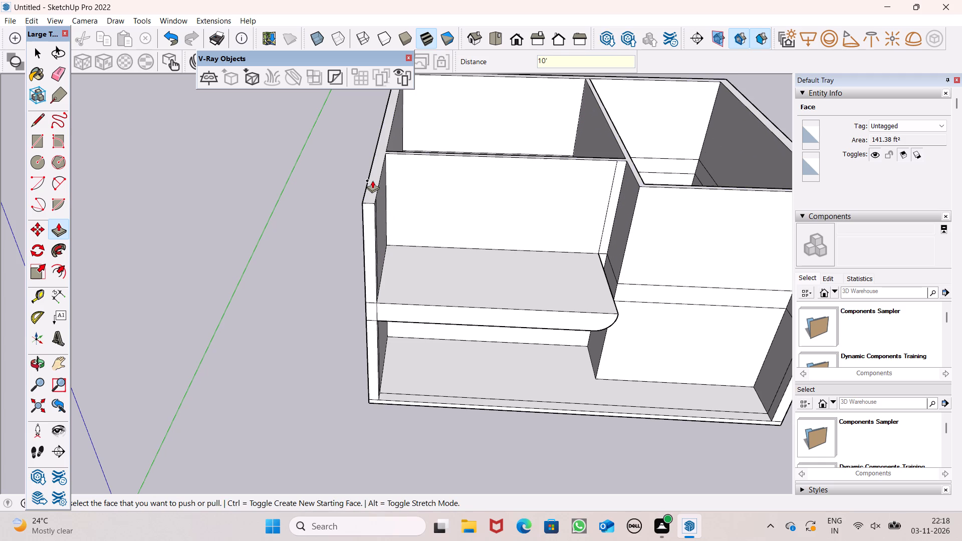
Push/Pull the connected top face of the upper-storey walls up another 1' 5" as a top band.
scroll(372, 180, down, 4)
middle_drag(461, 199, 464, 140)
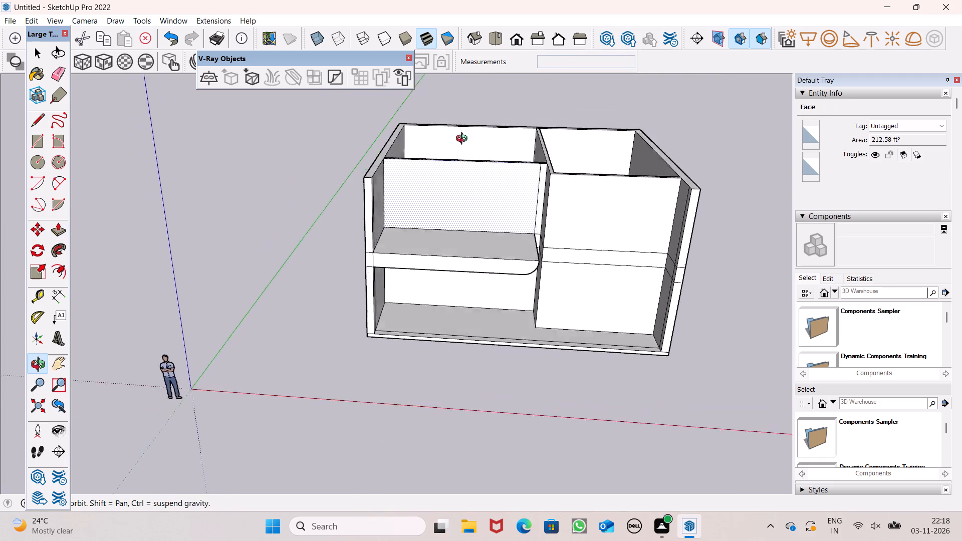
middle_drag(464, 140, 471, 130)
scroll(411, 119, up, 3)
scroll(369, 180, down, 3)
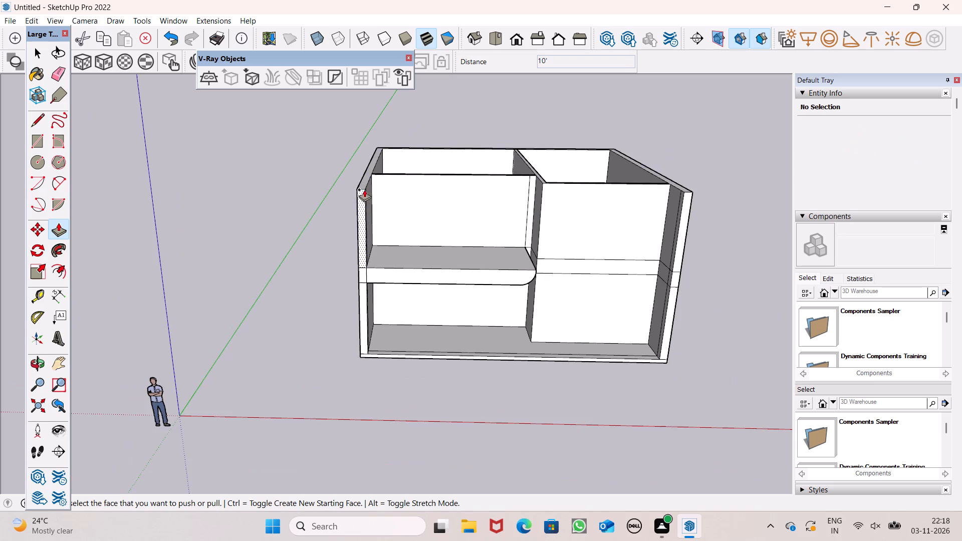
middle_drag(364, 195, 364, 232)
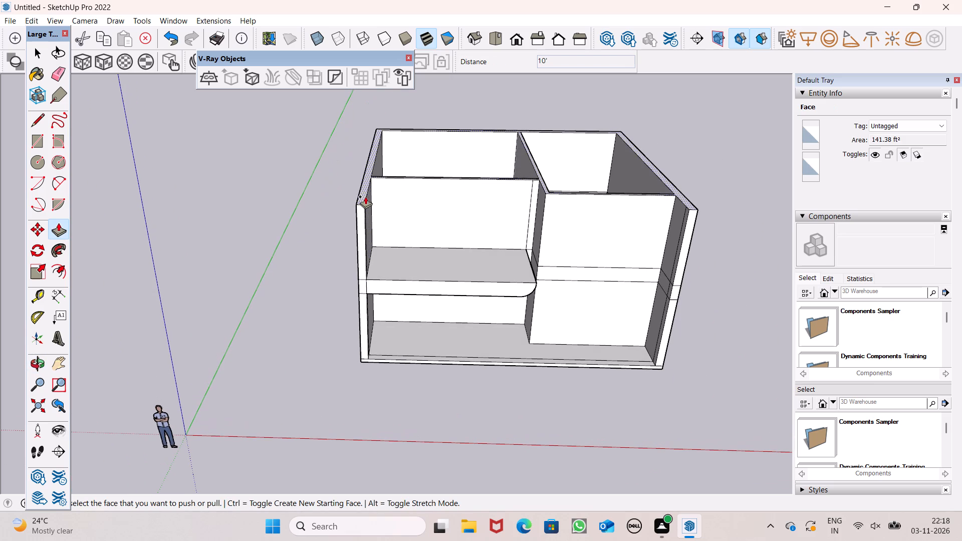
drag(362, 196, 362, 181)
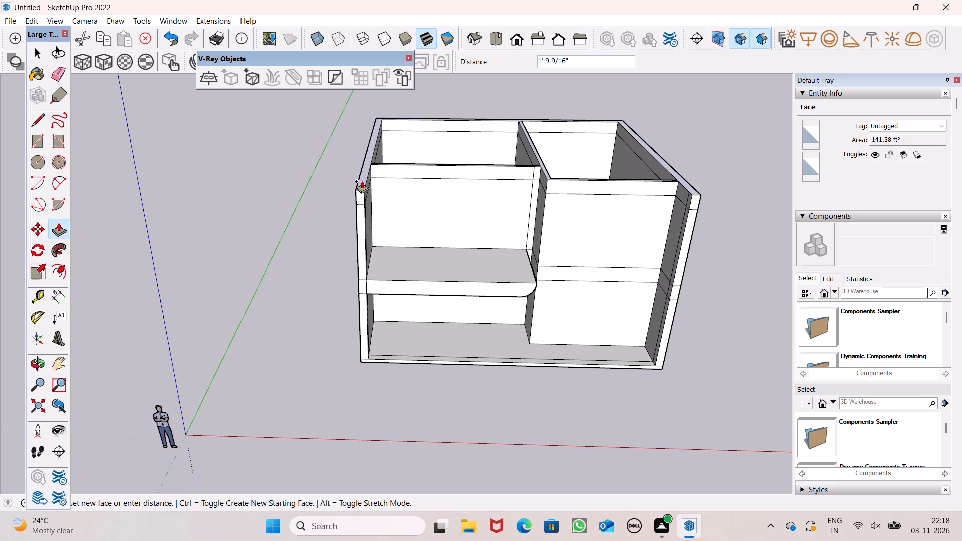
drag(362, 181, 362, 179)
key(1)
text('5")
key(Return)
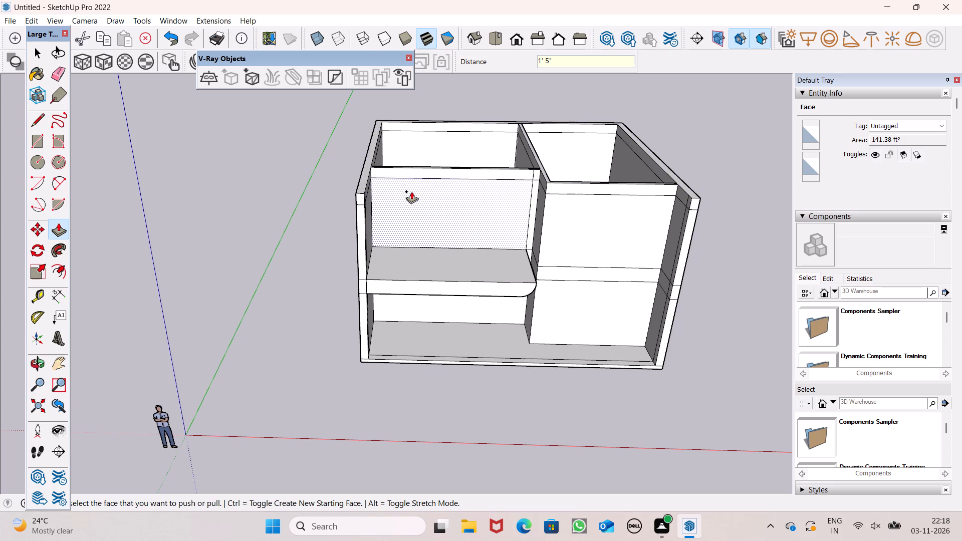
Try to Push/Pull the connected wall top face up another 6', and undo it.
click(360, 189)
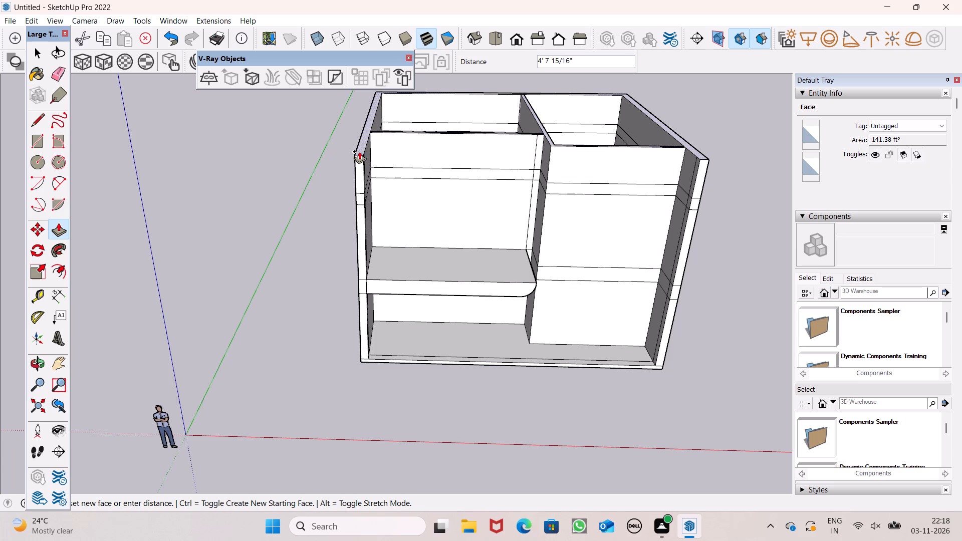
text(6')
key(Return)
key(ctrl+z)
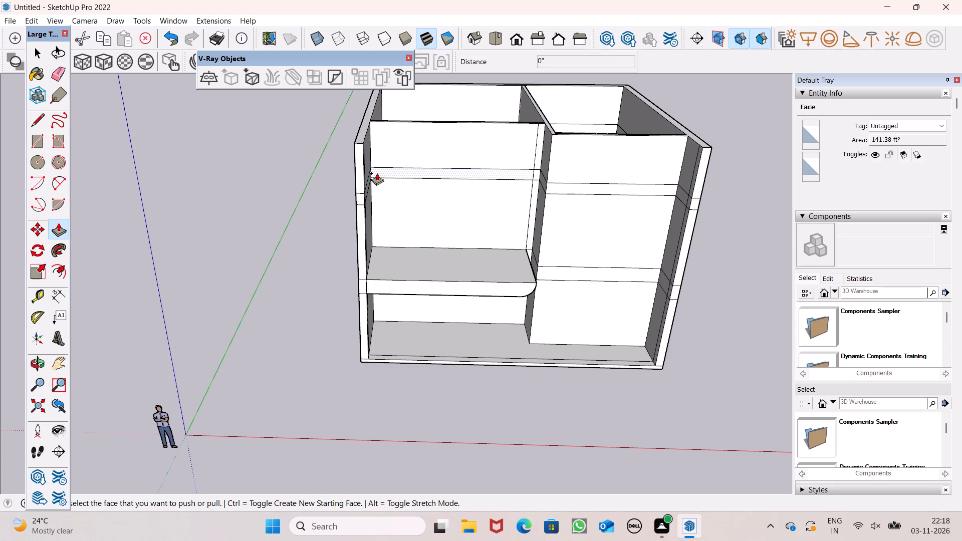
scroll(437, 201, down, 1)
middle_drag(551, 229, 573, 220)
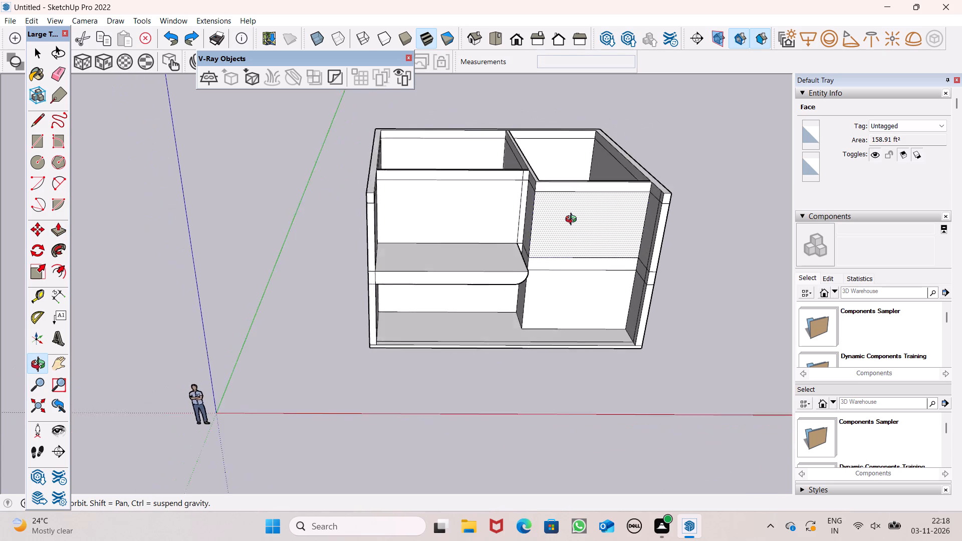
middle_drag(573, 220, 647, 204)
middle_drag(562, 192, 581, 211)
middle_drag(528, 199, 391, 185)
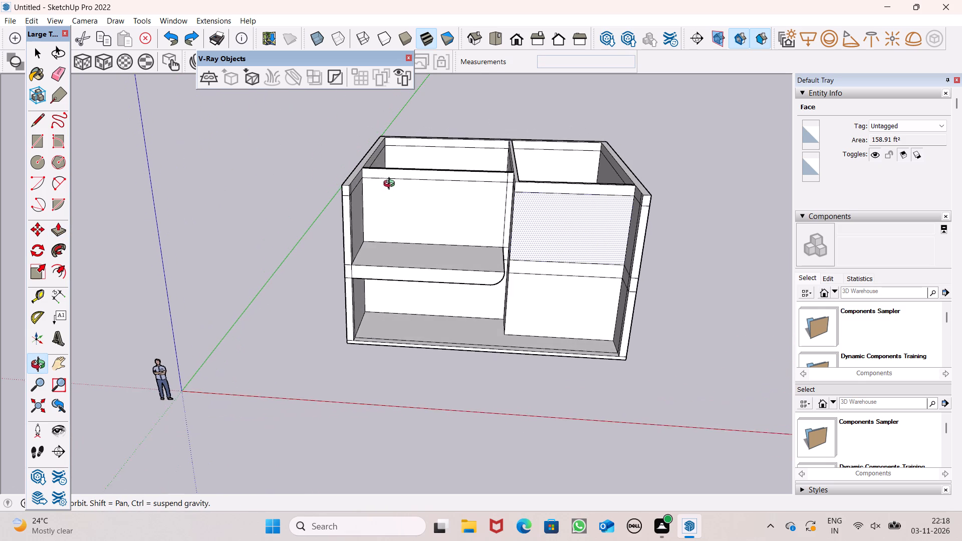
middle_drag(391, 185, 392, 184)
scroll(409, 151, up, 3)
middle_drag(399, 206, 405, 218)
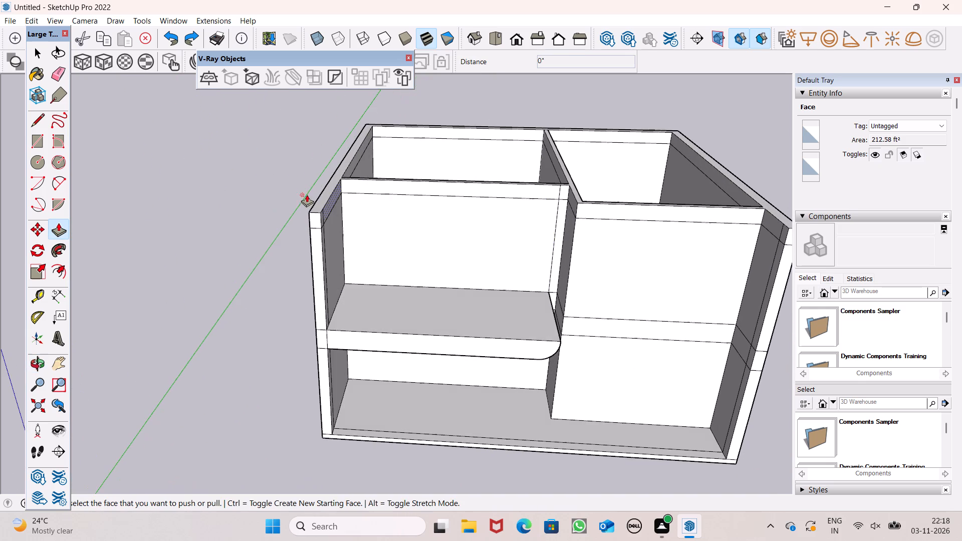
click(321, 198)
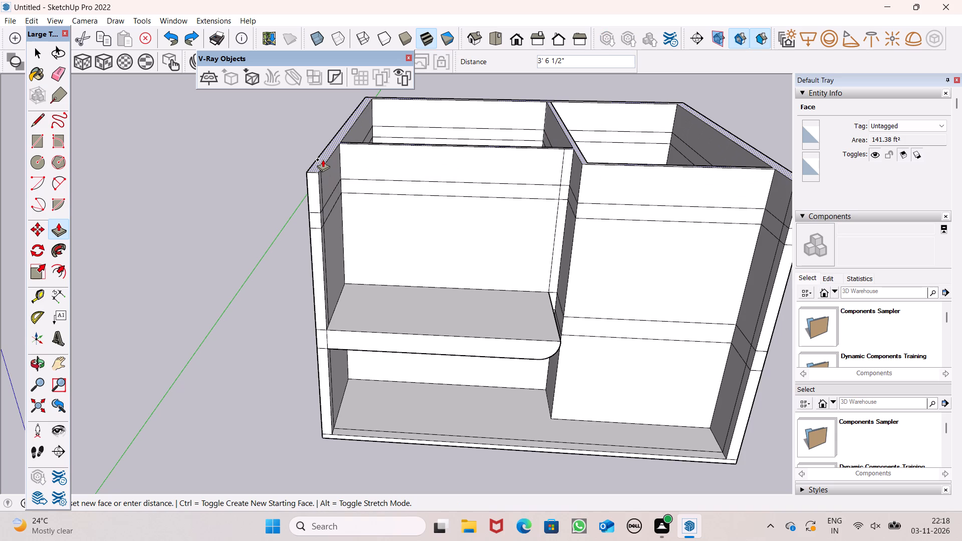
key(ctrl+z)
Examine the two-storey walls, the front overhang and the horizontal band seams from the front and above.
middle_drag(412, 216, 422, 300)
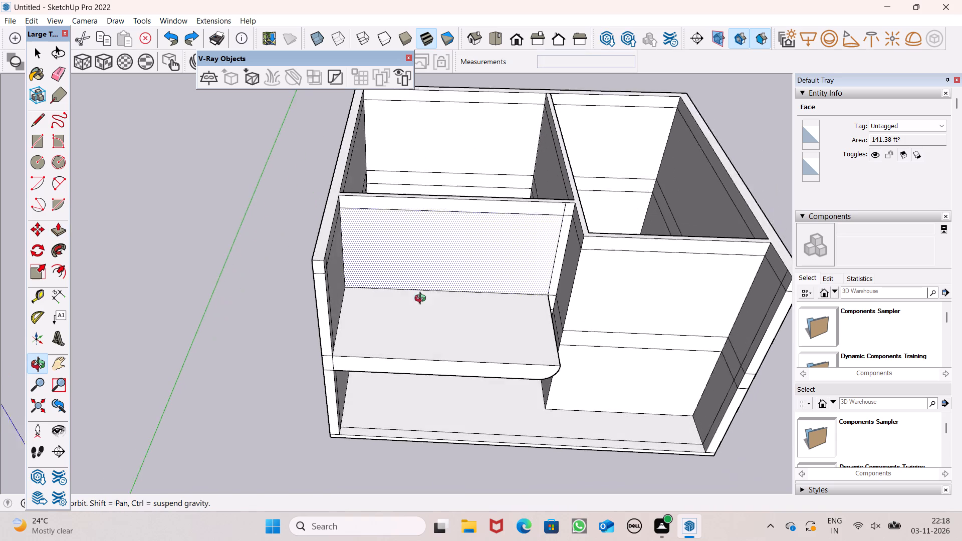
middle_drag(422, 300, 422, 303)
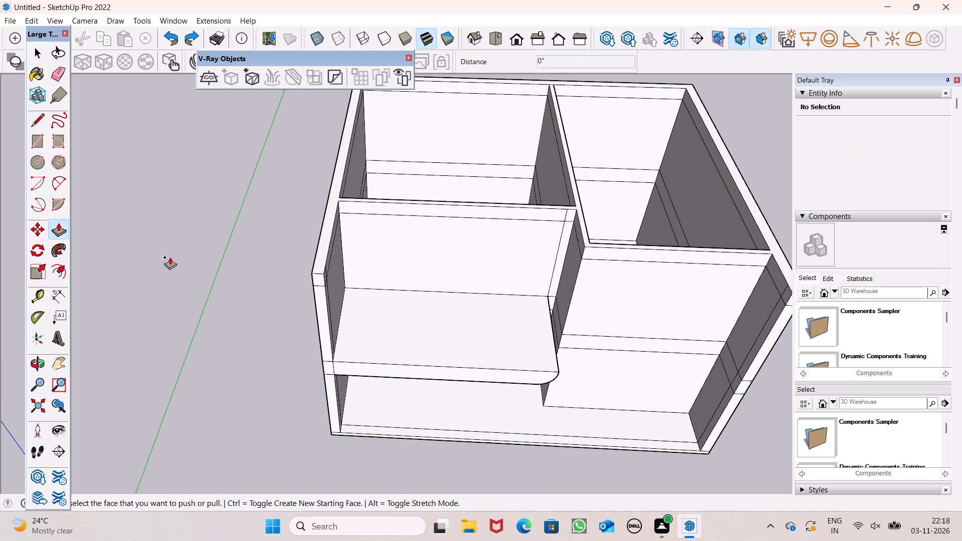
scroll(169, 256, down, 1)
scroll(412, 257, down, 1)
middle_drag(463, 302, 515, 149)
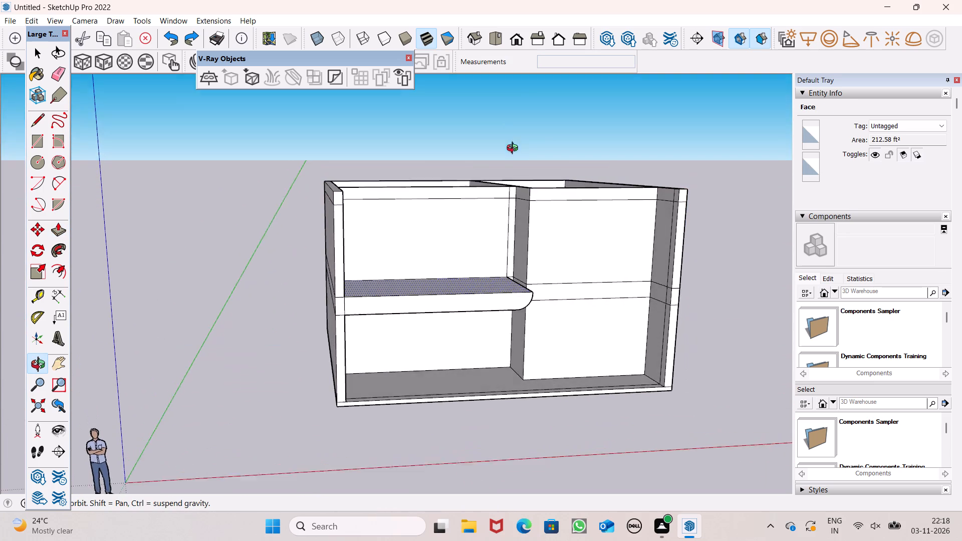
middle_drag(515, 149, 484, 206)
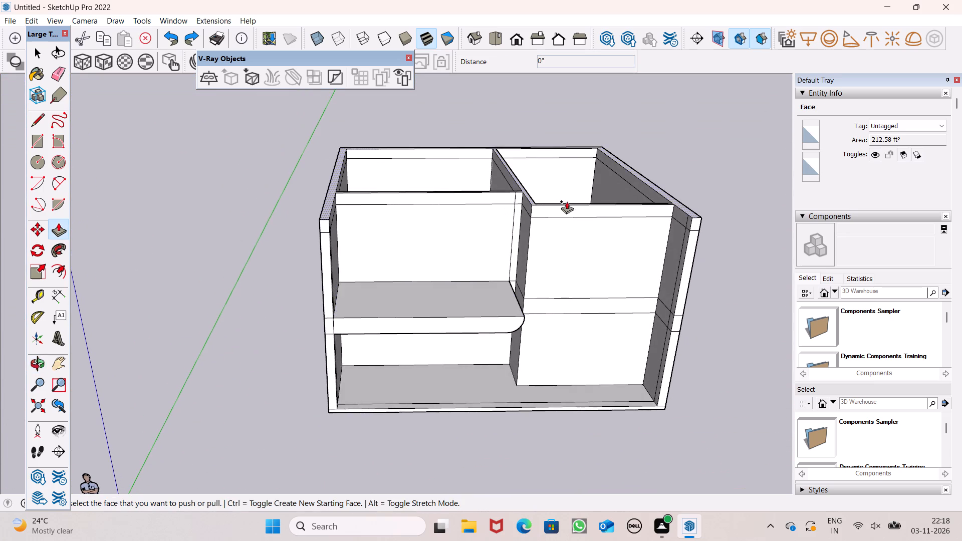
middle_drag(608, 273, 563, 317)
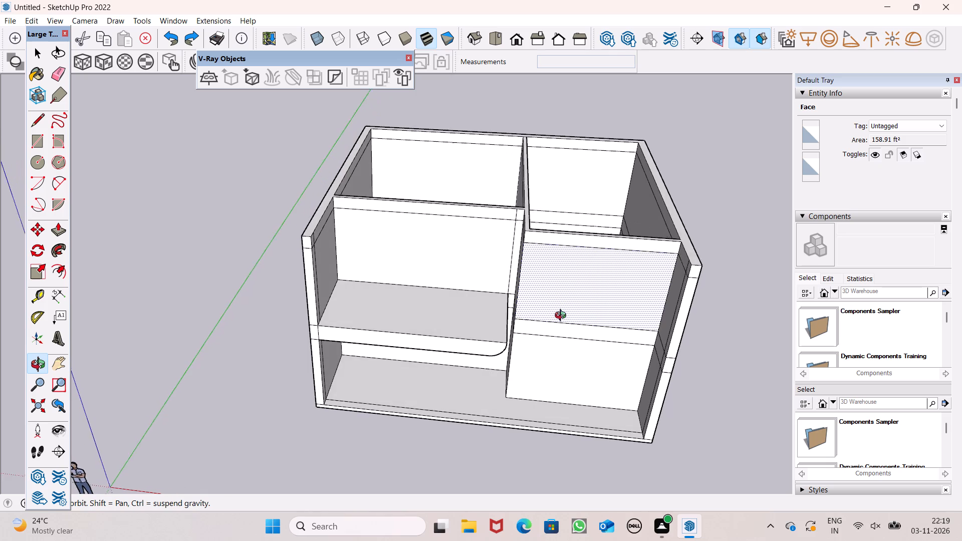
middle_drag(563, 317, 566, 336)
scroll(554, 303, up, 1)
scroll(552, 257, up, 4)
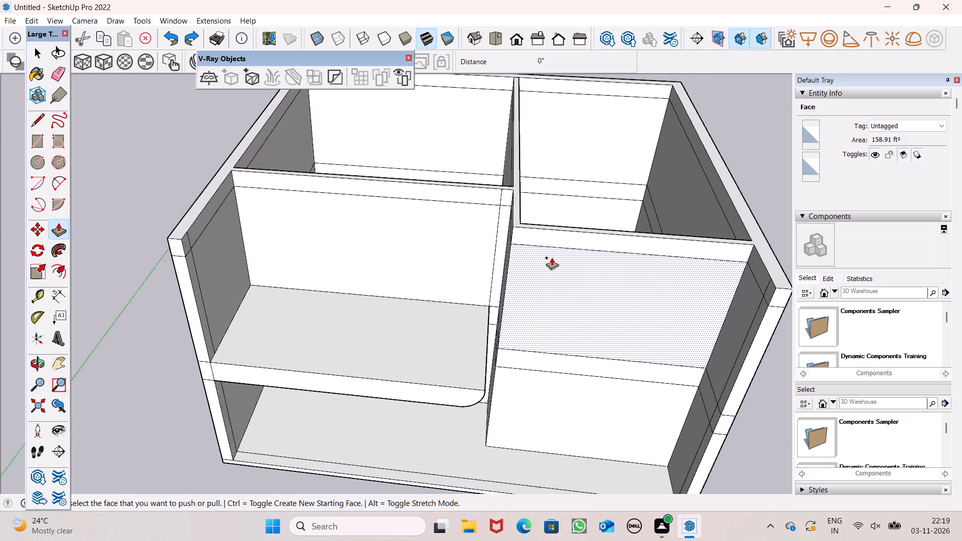
scroll(552, 257, up, 1)
scroll(460, 234, down, 4)
middle_drag(493, 286, 505, 333)
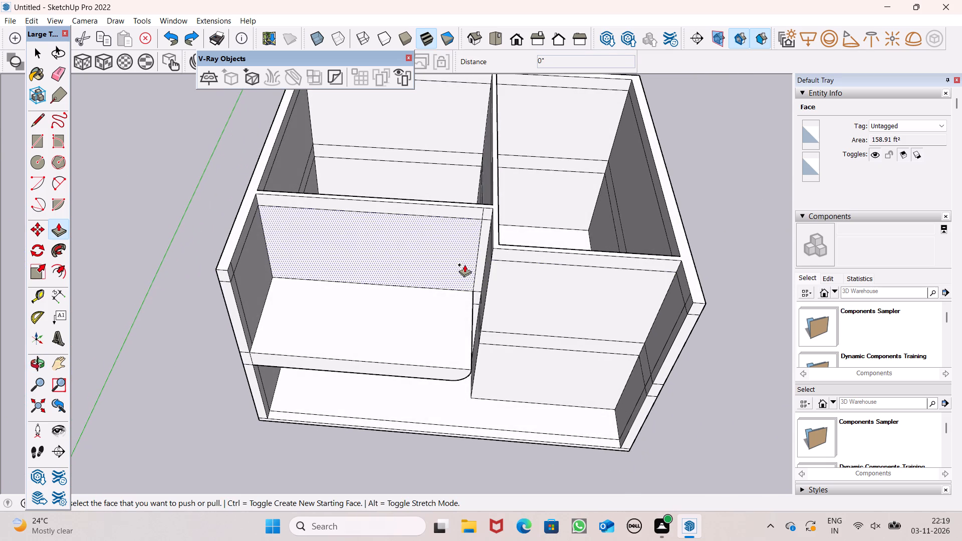
Erase the short horizontal edges crossing the narrow vertical strip of the wider front partition beside the stepped corner.
click(66, 70)
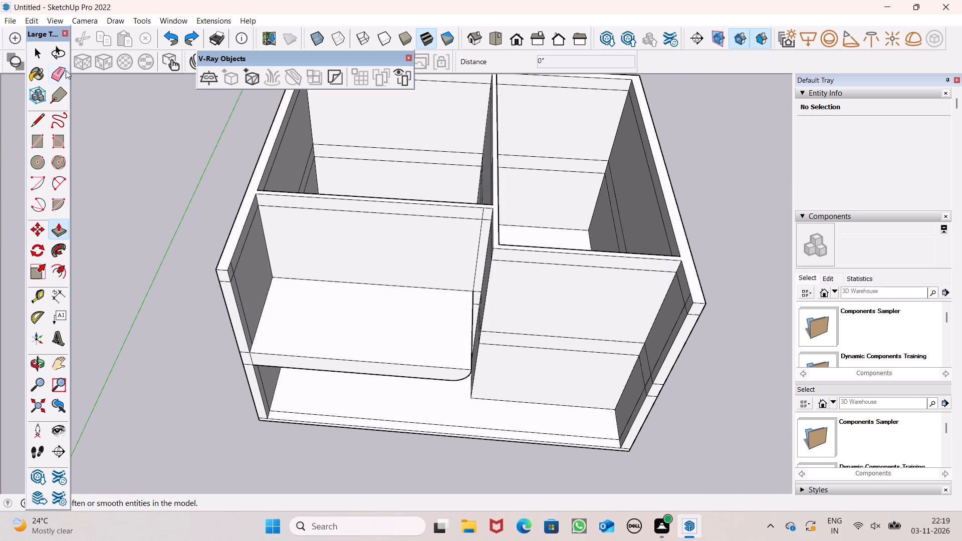
middle_drag(289, 226, 312, 179)
scroll(447, 226, up, 7)
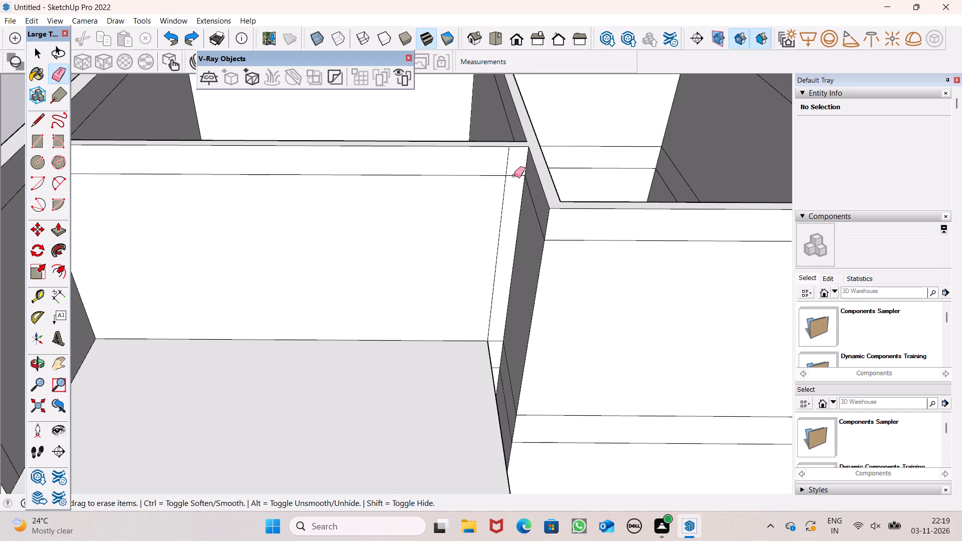
drag(518, 172, 517, 185)
scroll(495, 166, down, 3)
middle_drag(513, 351, 476, 248)
scroll(487, 317, up, 5)
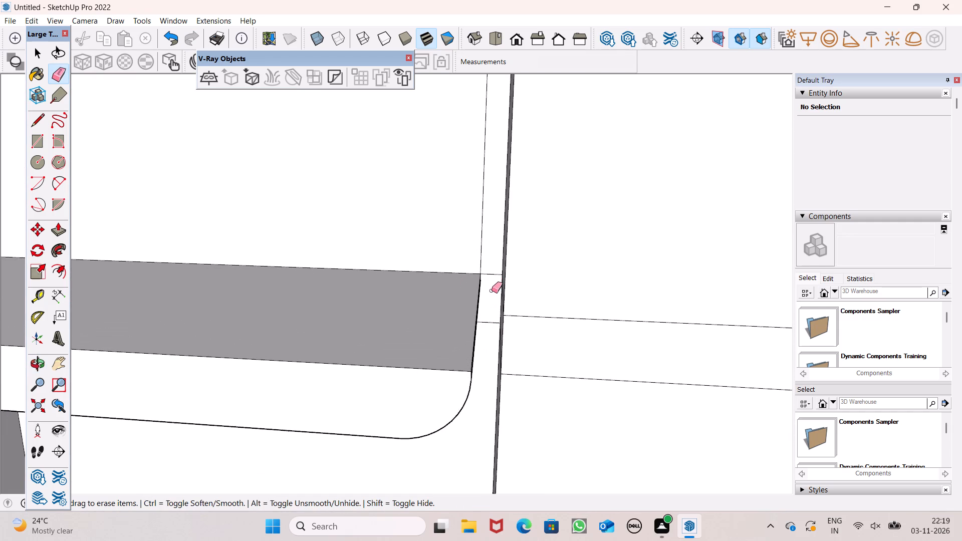
drag(493, 270, 494, 285)
click(495, 320)
scroll(483, 268, down, 5)
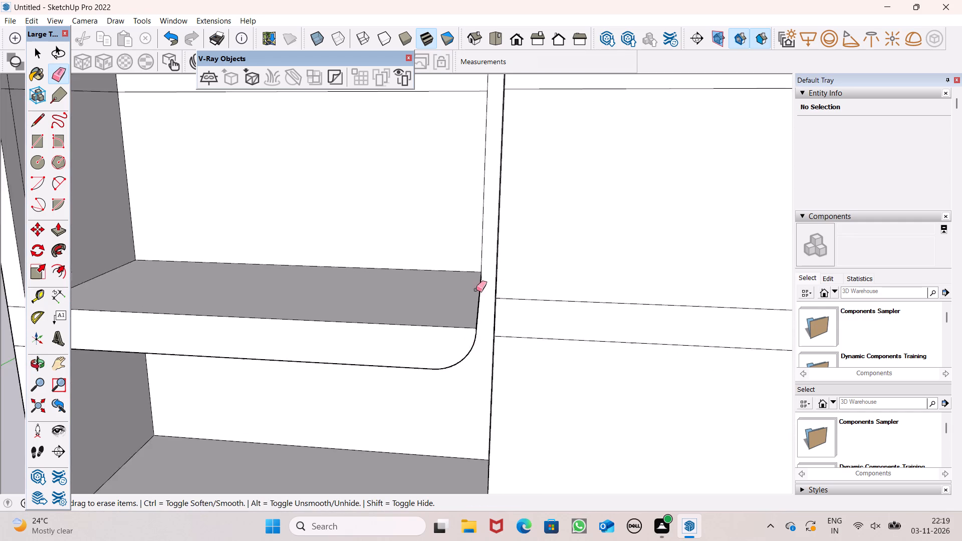
Draw a vertical line from the overhang's rear corner down the wider front partition to the floor, extending the strip's edge.
middle_drag(468, 326, 478, 248)
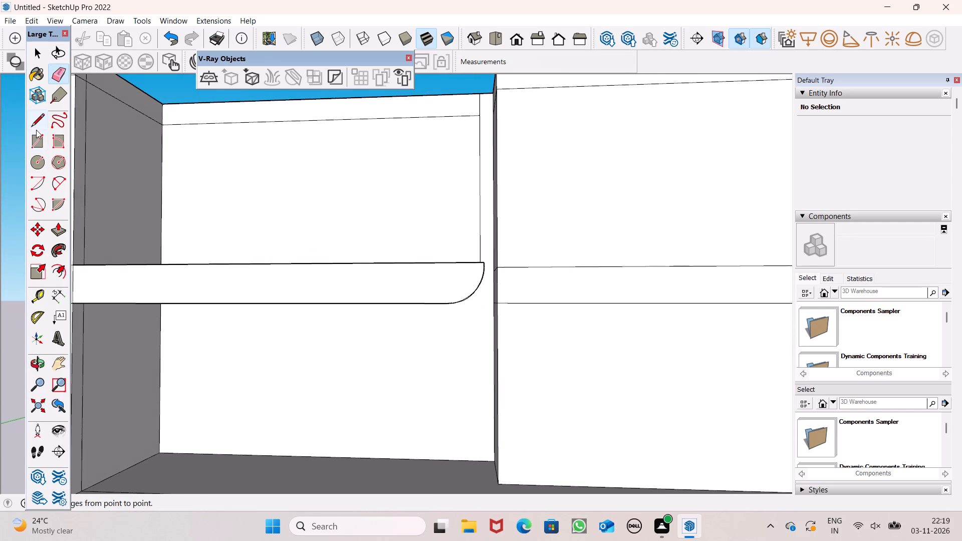
click(36, 124)
middle_drag(552, 309, 524, 321)
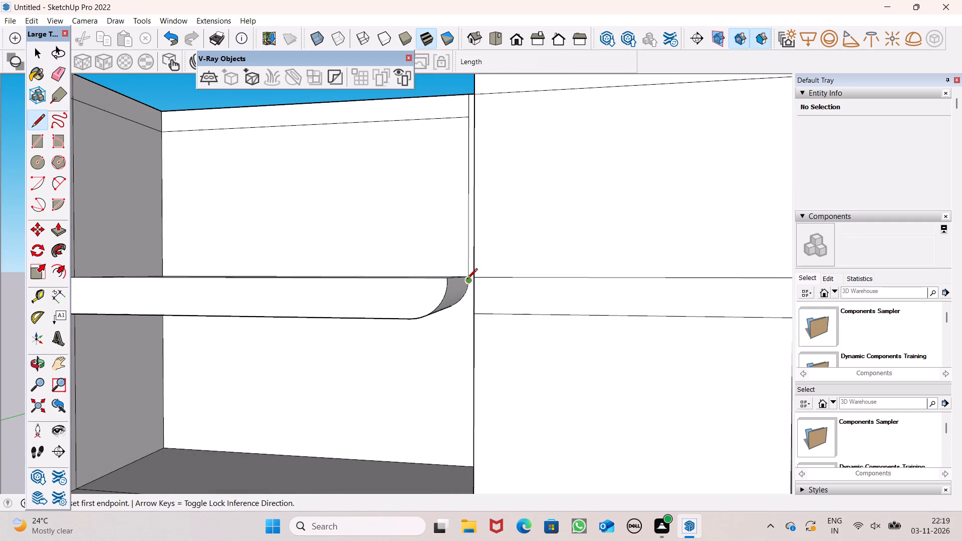
click(467, 278)
scroll(463, 339, down, 3)
scroll(459, 349, up, 1)
scroll(458, 352, down, 1)
middle_drag(462, 385, 492, 389)
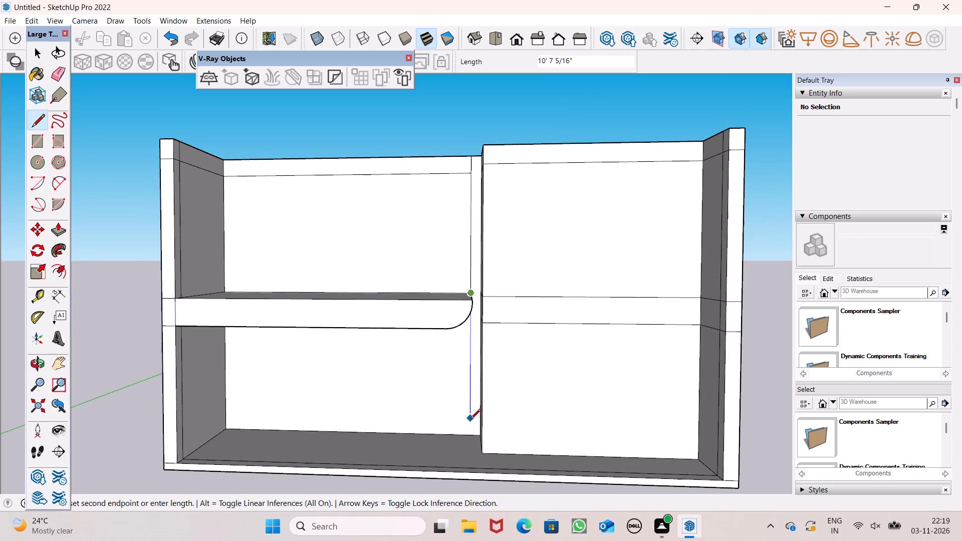
click(468, 434)
scroll(472, 379, down, 3)
middle_drag(501, 372, 562, 460)
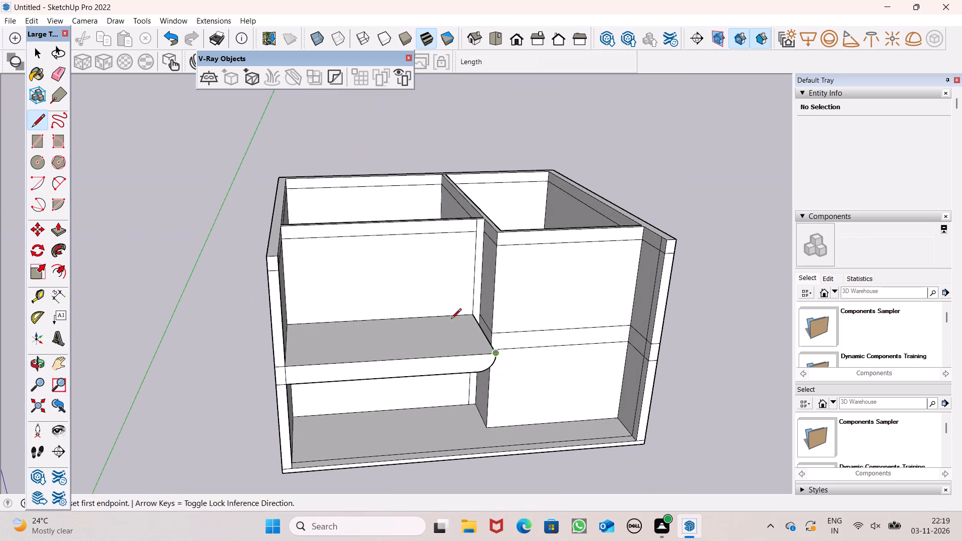
Erase the upper and mid-height band edges crossing the side face of the step between the two front partitions.
click(57, 71)
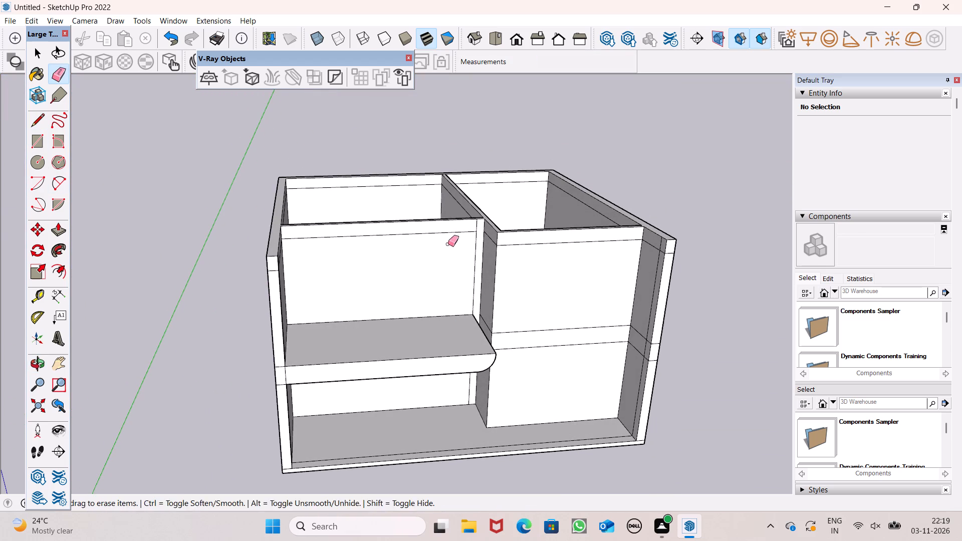
middle_drag(456, 253, 512, 282)
drag(498, 234, 498, 240)
scroll(504, 311, up, 7)
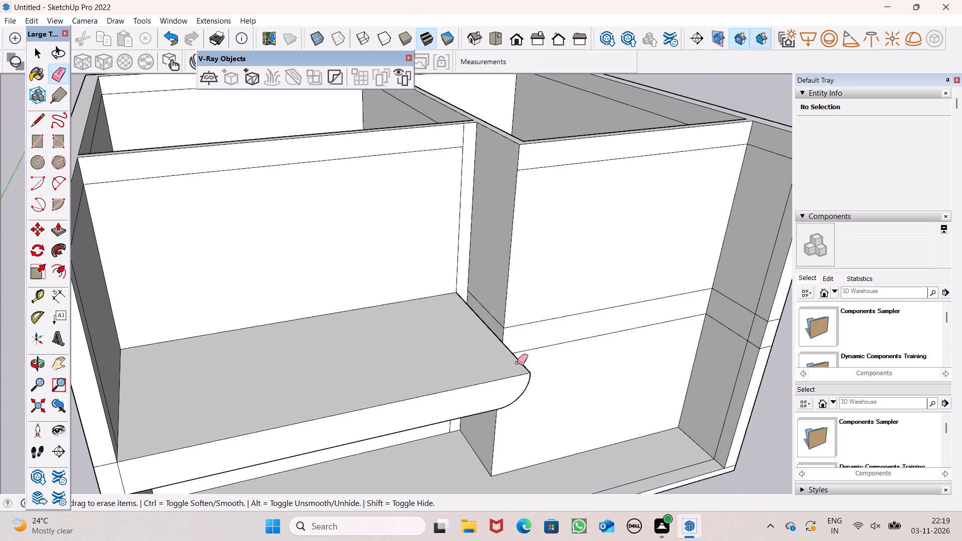
middle_drag(517, 363, 452, 353)
scroll(451, 345, up, 6)
drag(492, 308, 493, 313)
middle_drag(522, 385, 471, 365)
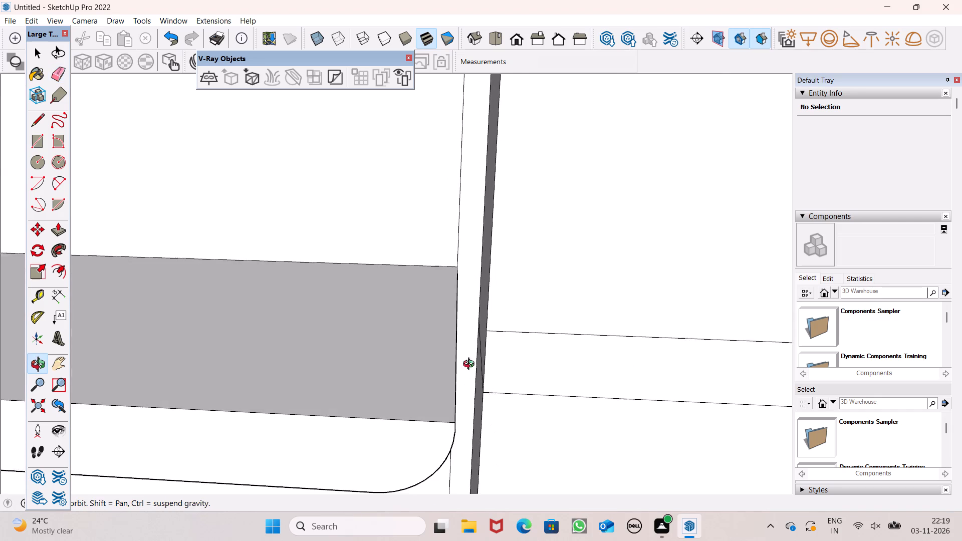
middle_drag(471, 365, 471, 362)
middle_drag(474, 378, 481, 404)
scroll(479, 396, up, 7)
middle_click(478, 395)
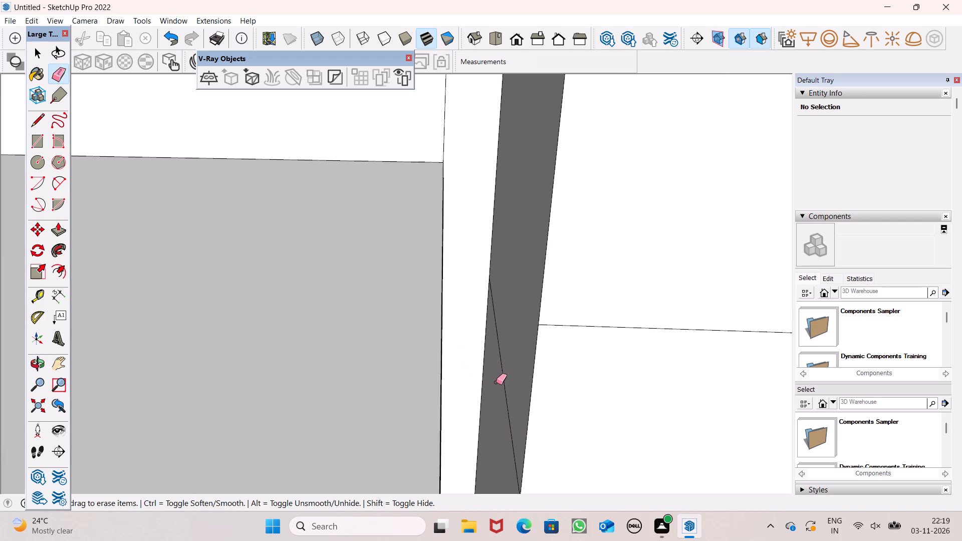
drag(507, 377, 495, 389)
scroll(498, 368, down, 6)
key(space)
scroll(474, 331, down, 7)
middle_drag(518, 368, 520, 419)
scroll(442, 368, down, 7)
Push/Pull the narrow vertical strip beside the overhang forward 5' 3", flush with the neighbouring front partition.
click(58, 230)
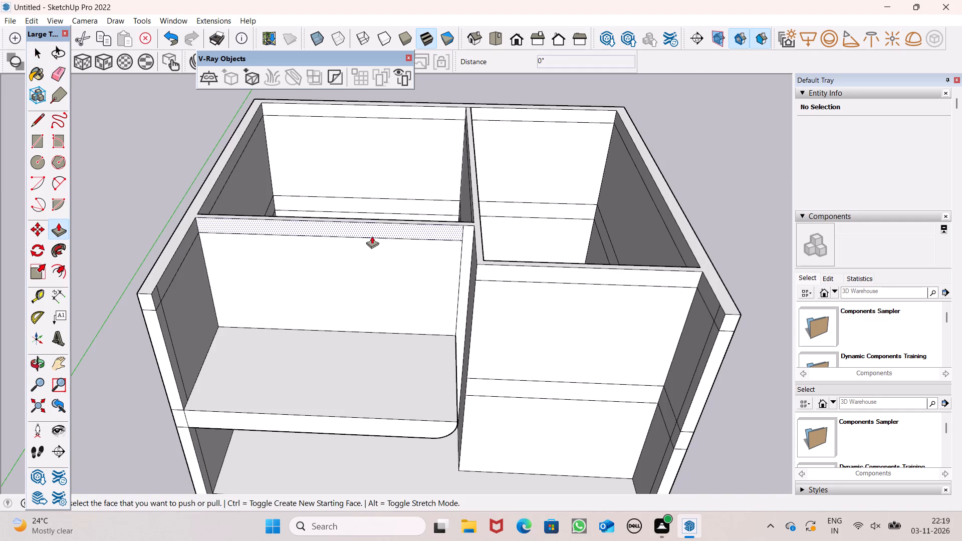
scroll(389, 236, down, 2)
middle_drag(461, 275, 464, 291)
scroll(473, 257, up, 4)
drag(436, 231, 439, 253)
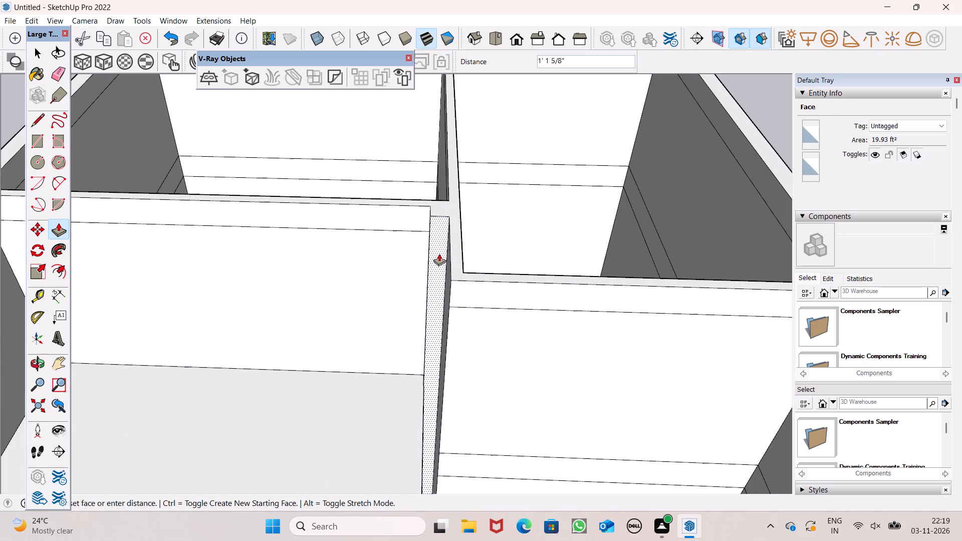
drag(439, 253, 453, 287)
scroll(454, 213, down, 5)
middle_drag(478, 319, 480, 234)
scroll(441, 205, down, 1)
scroll(441, 205, up, 1)
scroll(441, 205, down, 2)
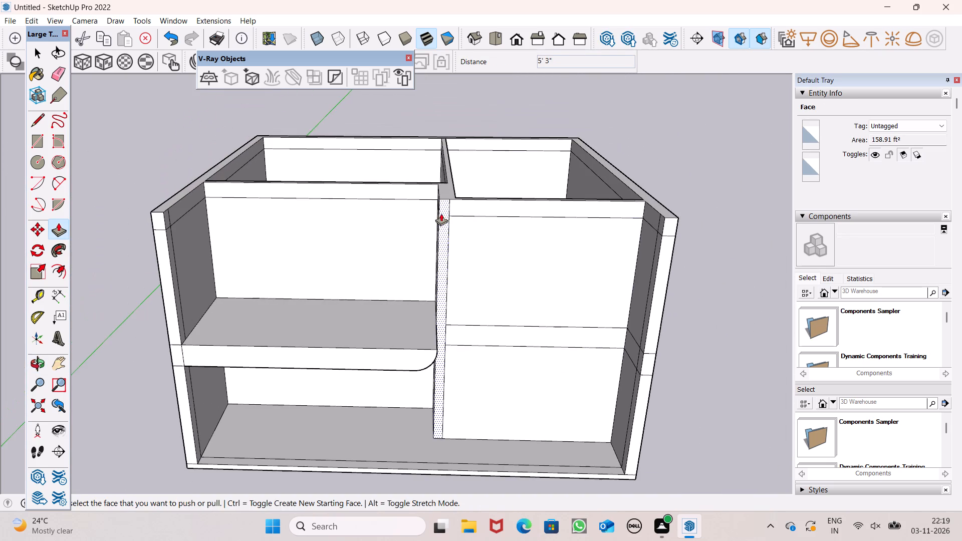
Draw a 6" line across the wall top at the partition junction and a vertical line about 15' 10" down the front face.
middle_drag(506, 281, 492, 286)
scroll(379, 206, up, 1)
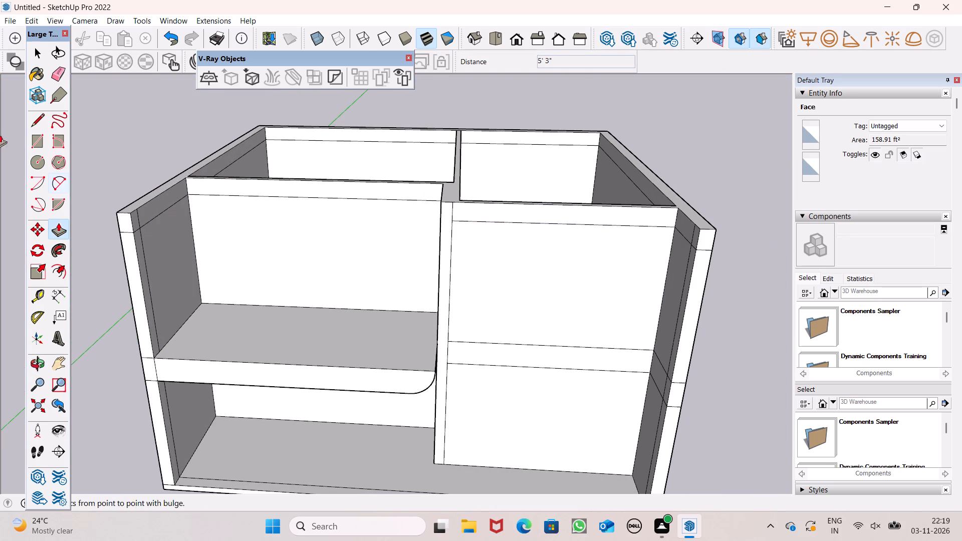
click(43, 124)
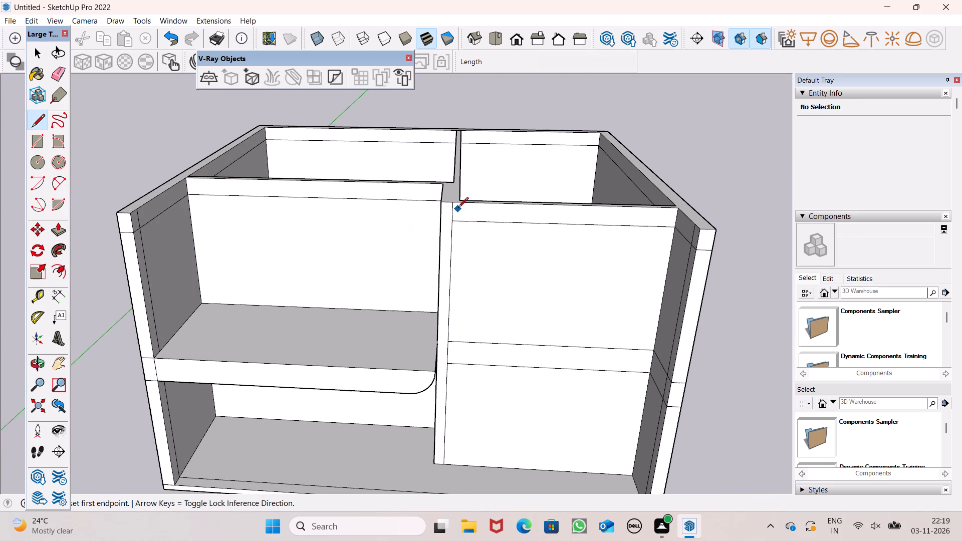
middle_drag(462, 229, 475, 302)
scroll(468, 266, up, 6)
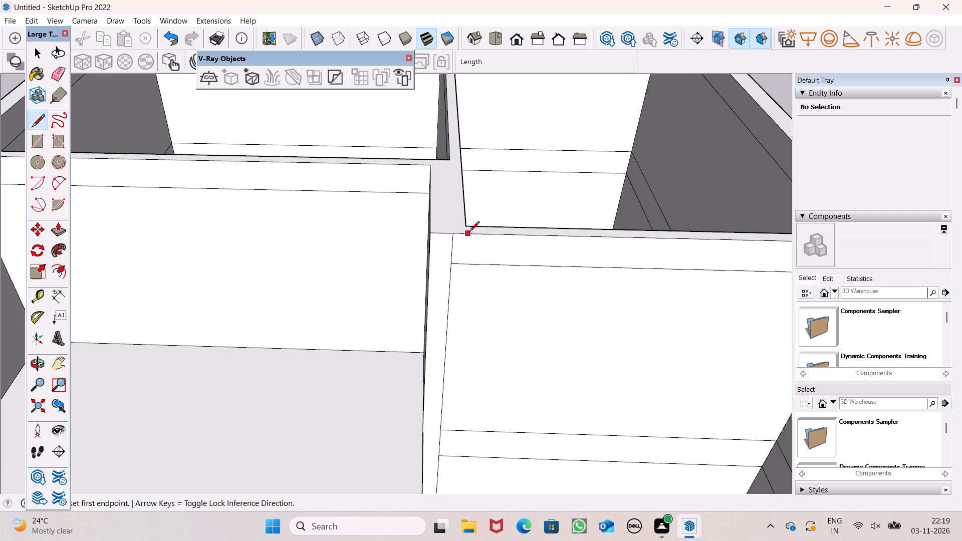
click(469, 224)
click(469, 234)
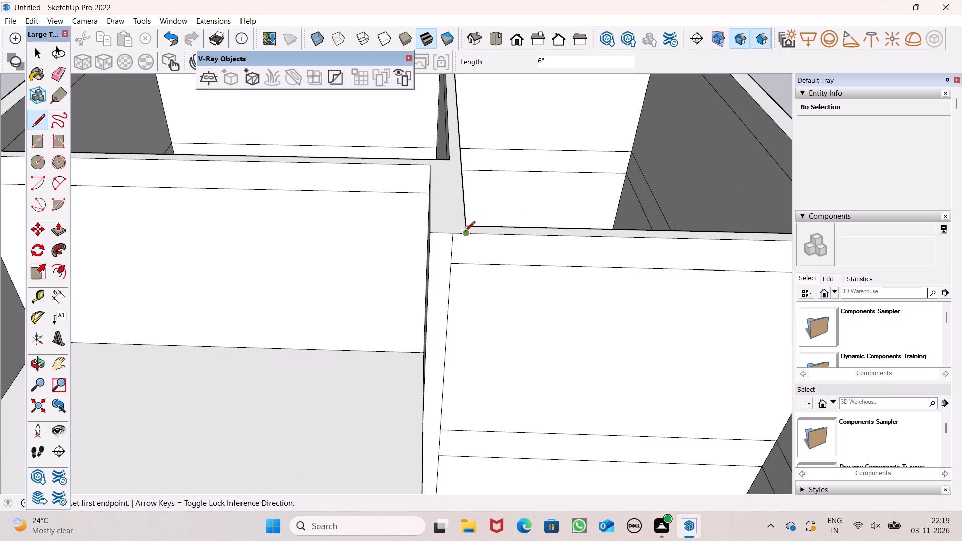
click(465, 232)
scroll(468, 214, down, 11)
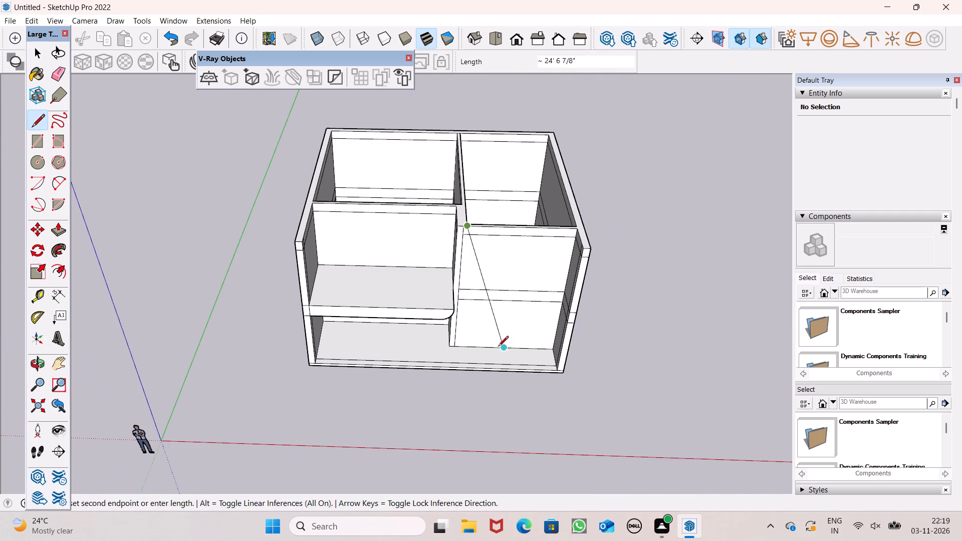
middle_drag(496, 338, 479, 224)
scroll(480, 296, up, 3)
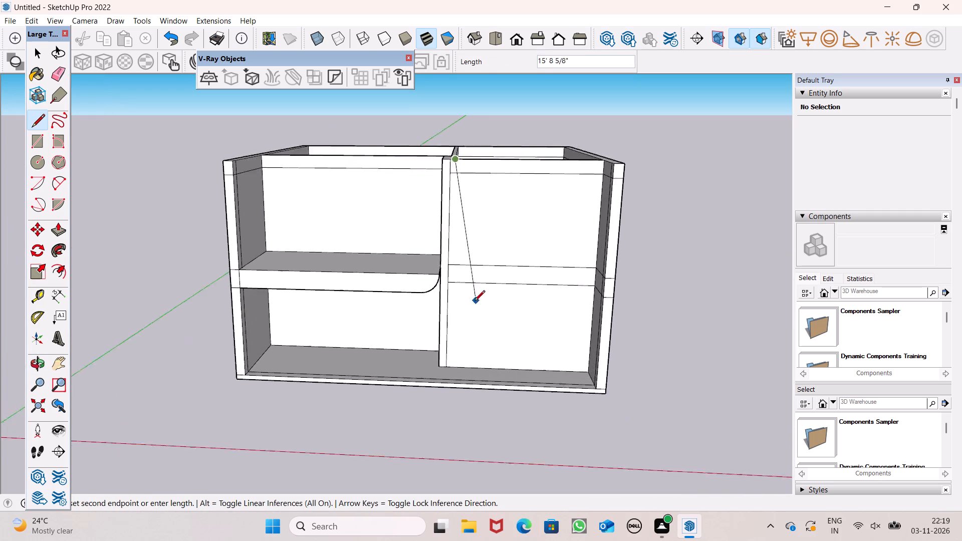
scroll(474, 302, up, 2)
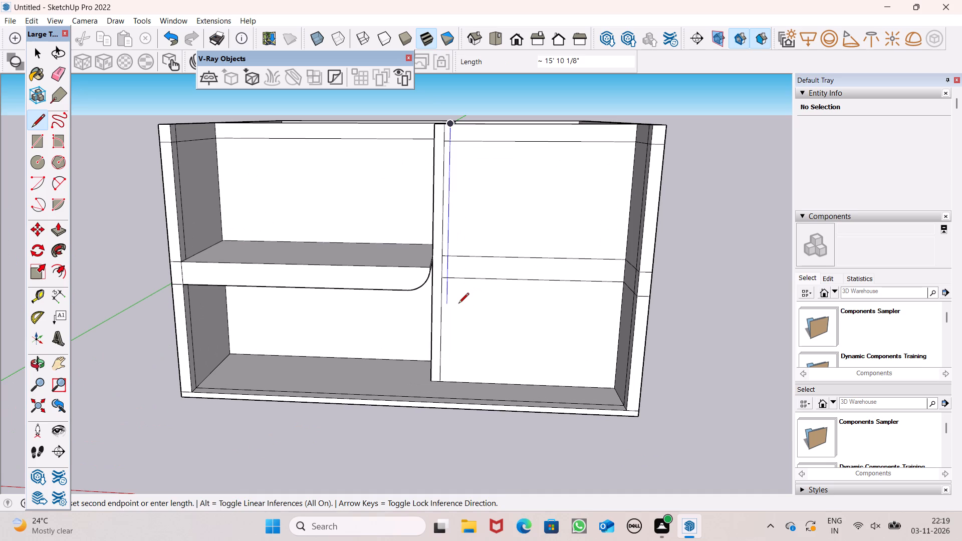
click(458, 304)
key(space)
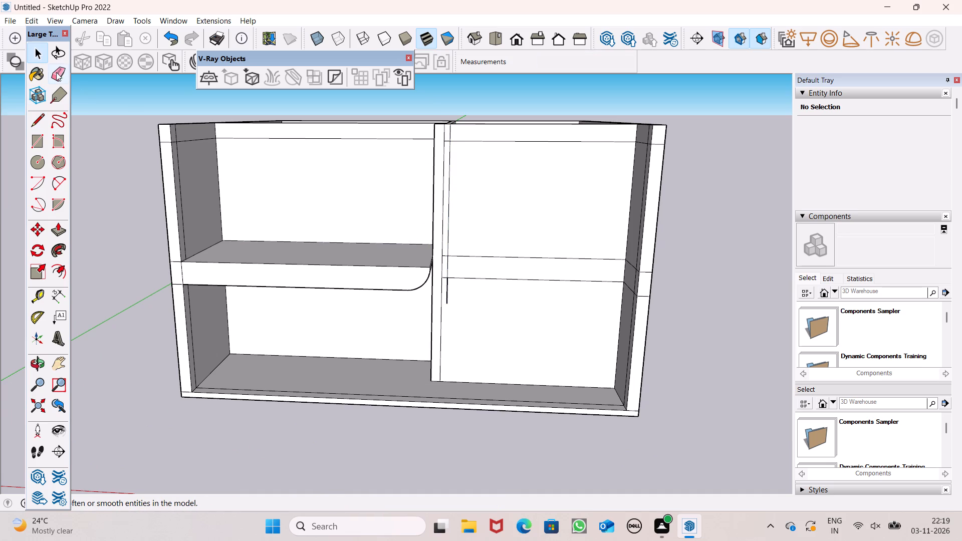
Erase the strip's old vertical edge and the two mid-height band lines from the flush front partition face.
click(56, 72)
scroll(467, 248, up, 5)
drag(427, 246, 425, 251)
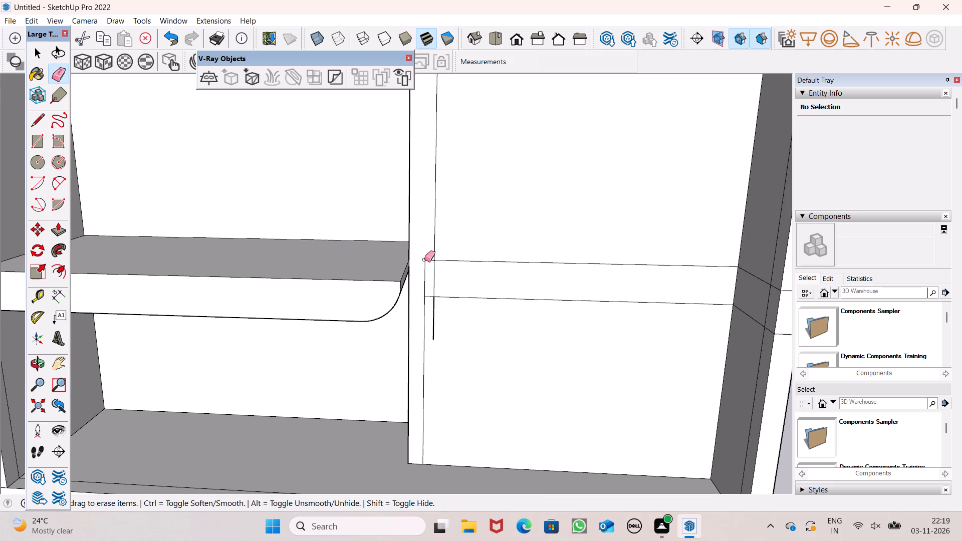
scroll(435, 322, up, 3)
drag(425, 287, 425, 291)
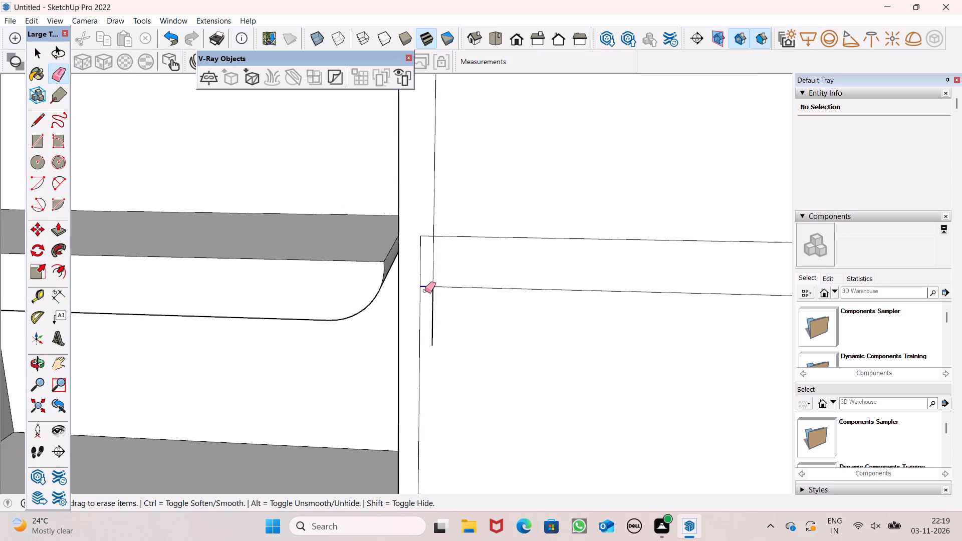
drag(425, 291, 424, 235)
drag(479, 226, 485, 299)
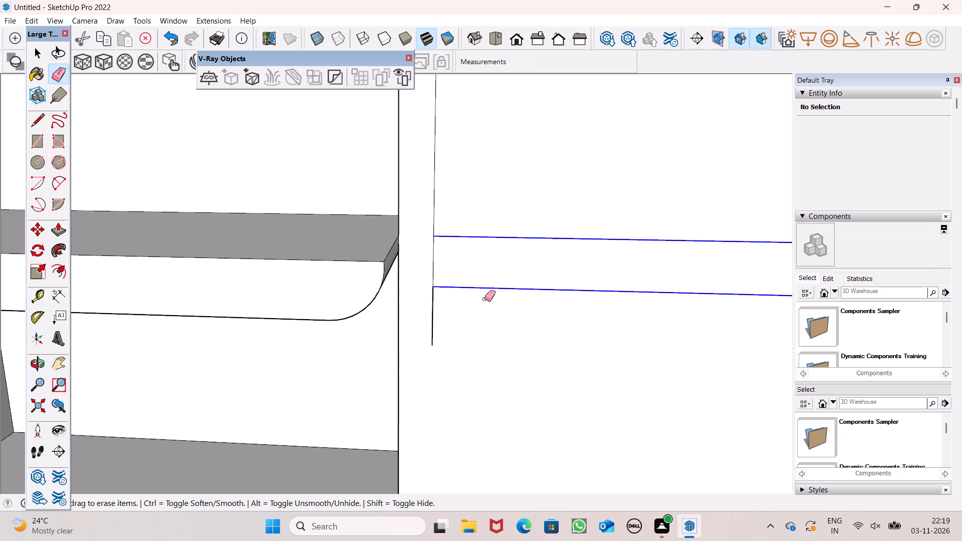
scroll(468, 225, down, 10)
middle_drag(504, 301, 520, 306)
scroll(450, 148, up, 6)
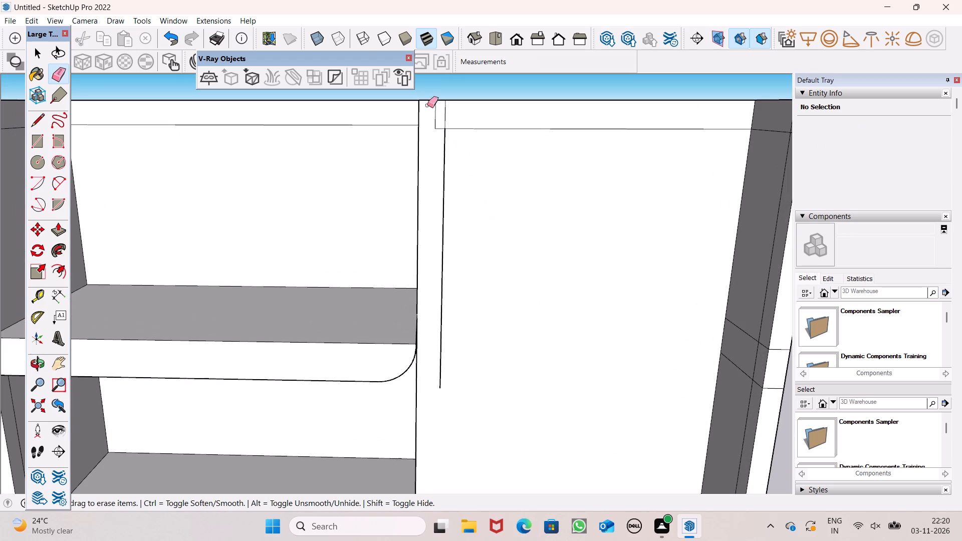
click(435, 115)
key(space)
scroll(380, 148, down, 2)
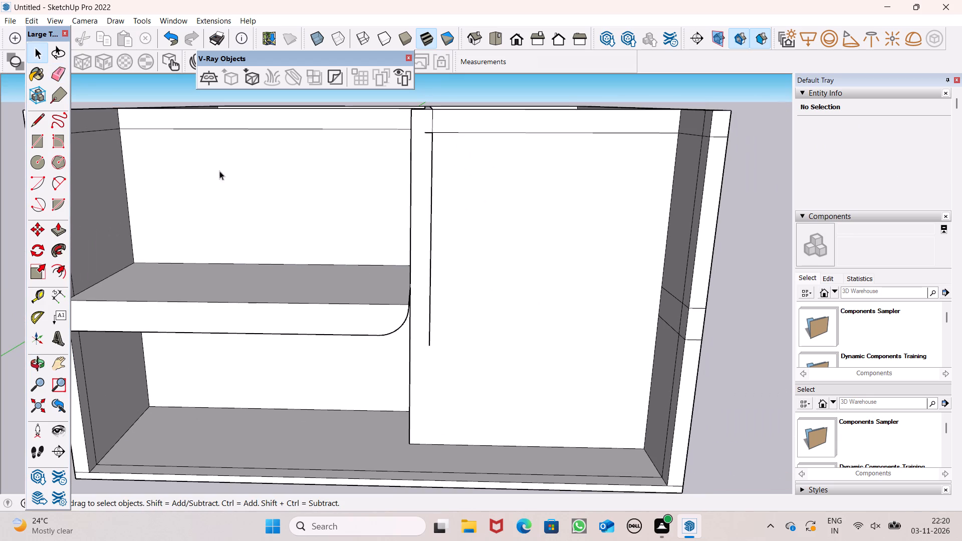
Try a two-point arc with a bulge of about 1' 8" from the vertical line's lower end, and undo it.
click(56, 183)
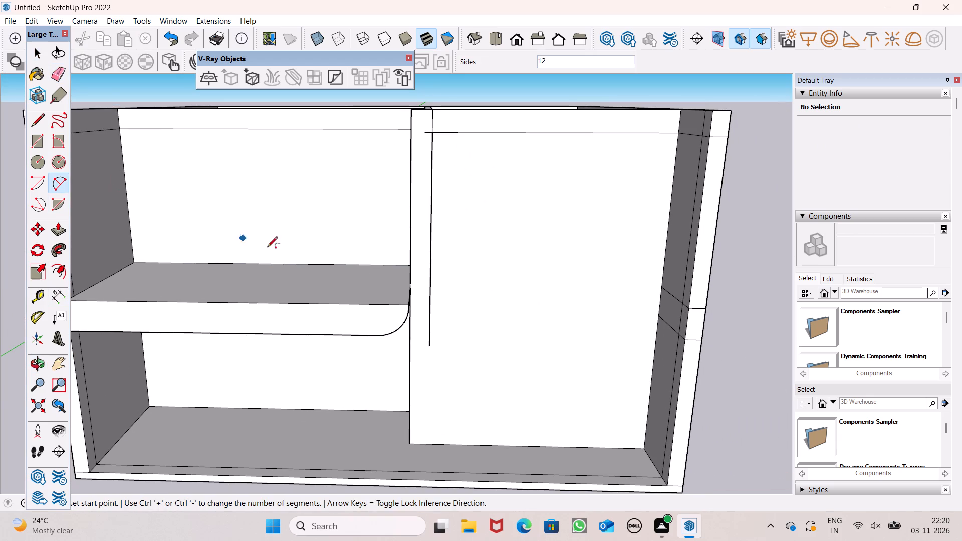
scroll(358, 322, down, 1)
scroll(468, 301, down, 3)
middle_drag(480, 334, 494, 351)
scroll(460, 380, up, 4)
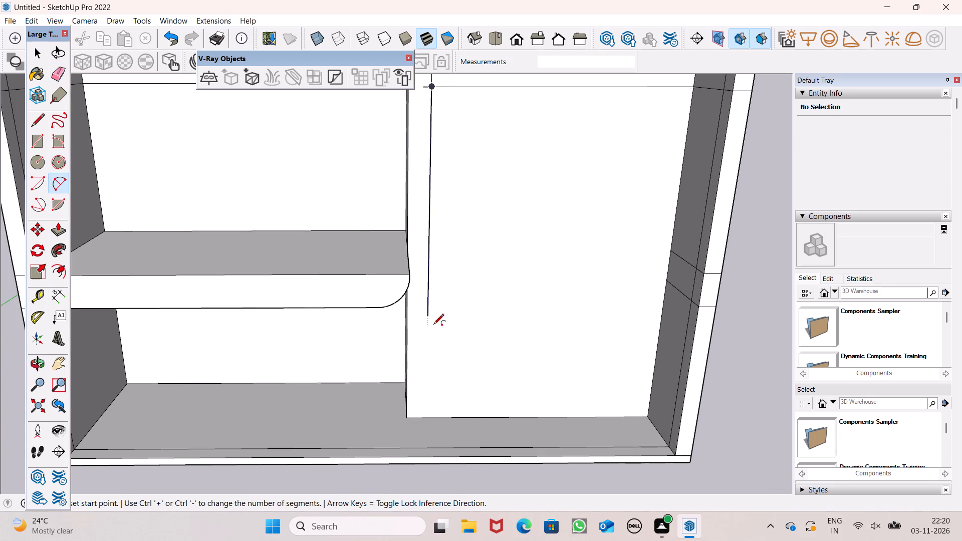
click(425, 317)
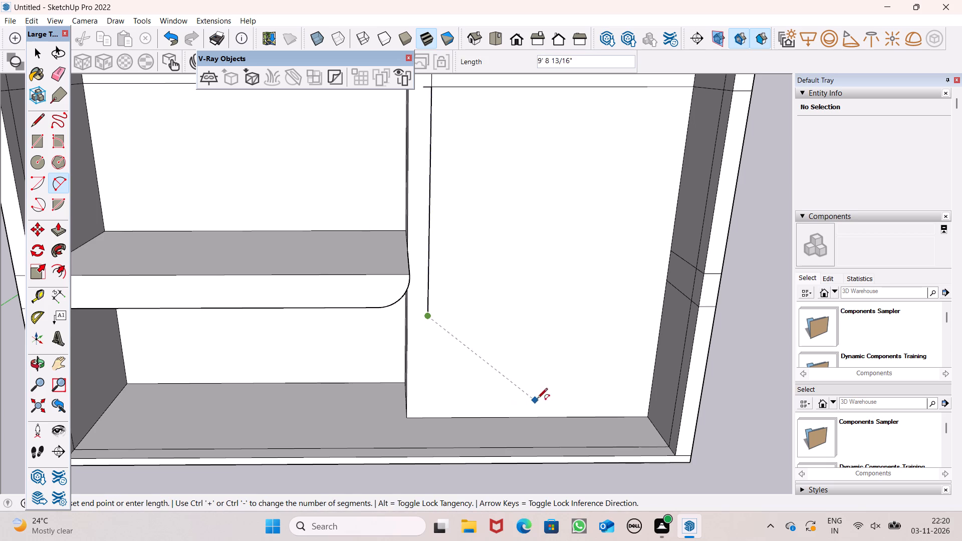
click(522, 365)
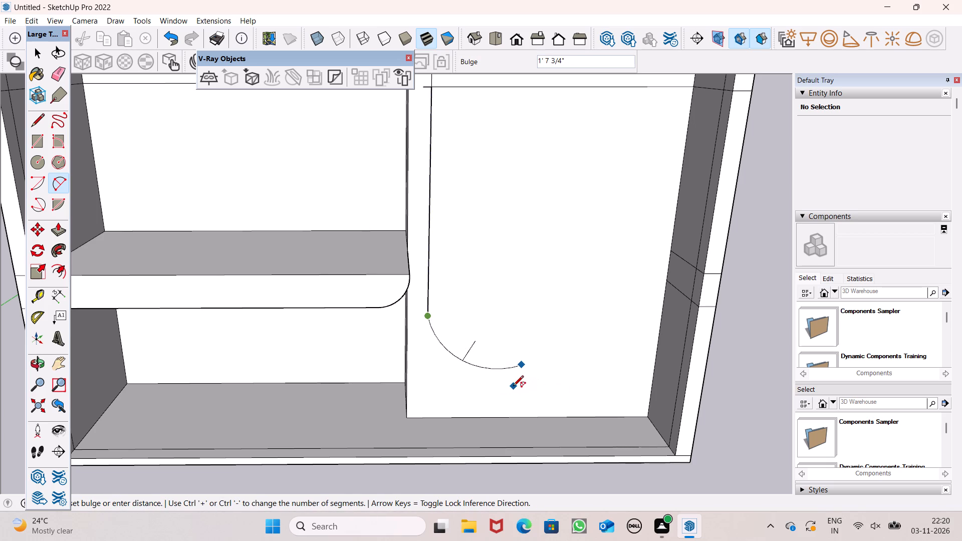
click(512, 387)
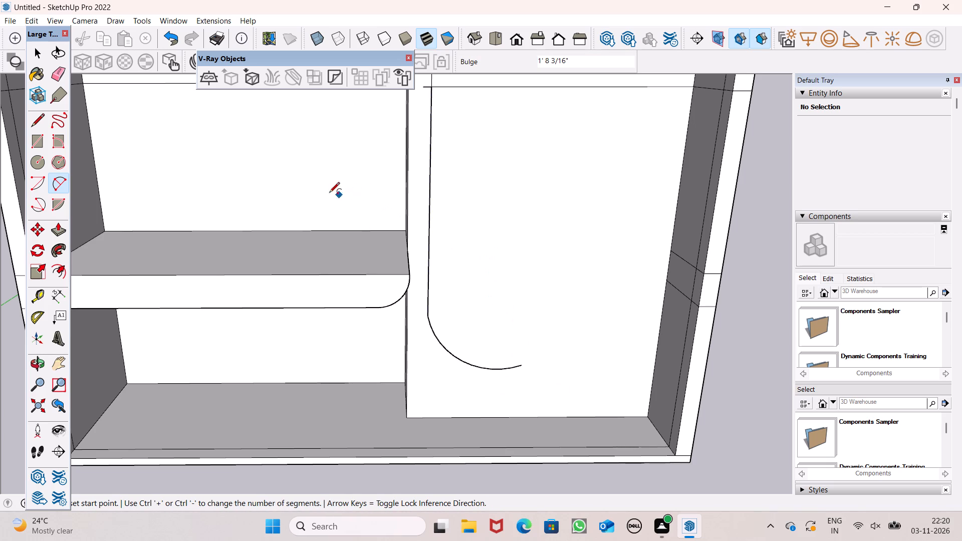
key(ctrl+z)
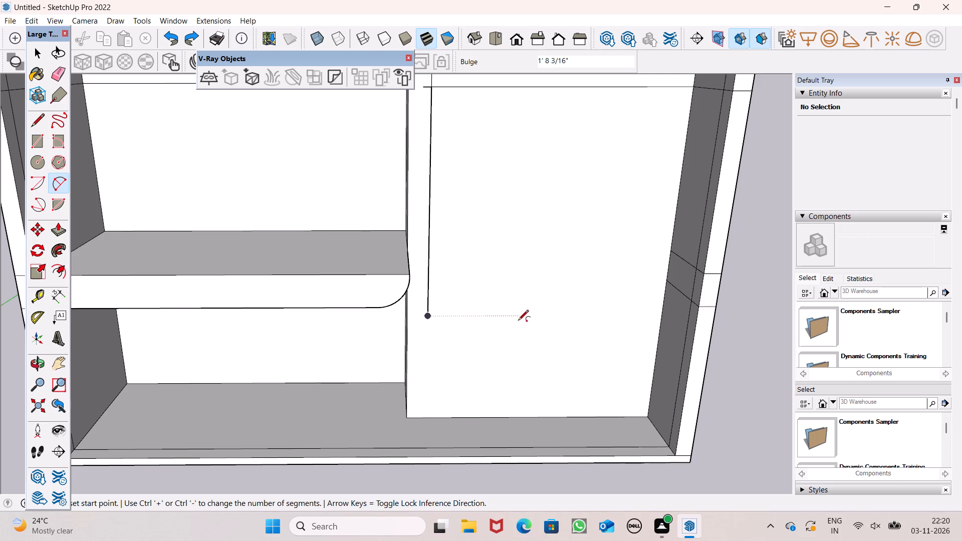
Replace the vertical line below the upper band with a shorter one about 12' 3" long, starting at the band line.
key(space)
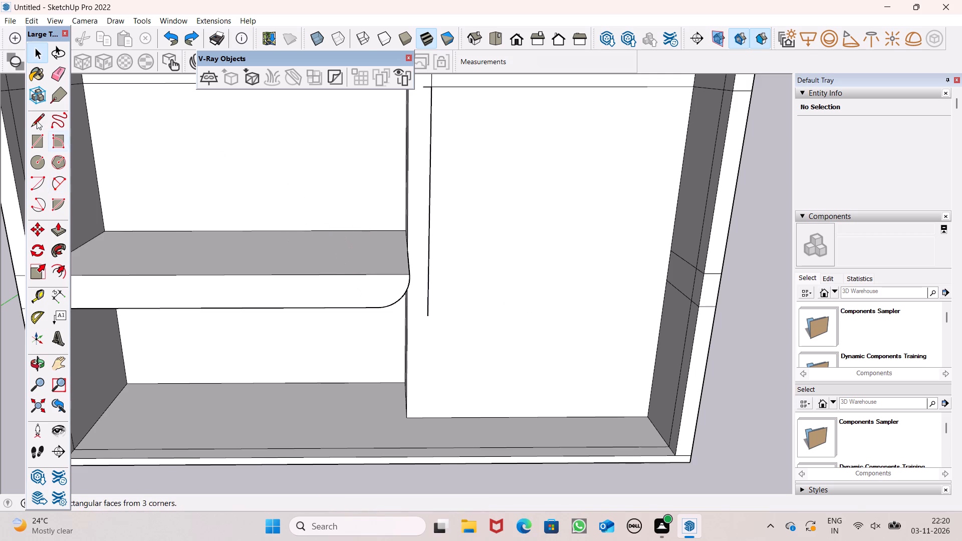
click(54, 77)
scroll(478, 319, down, 3)
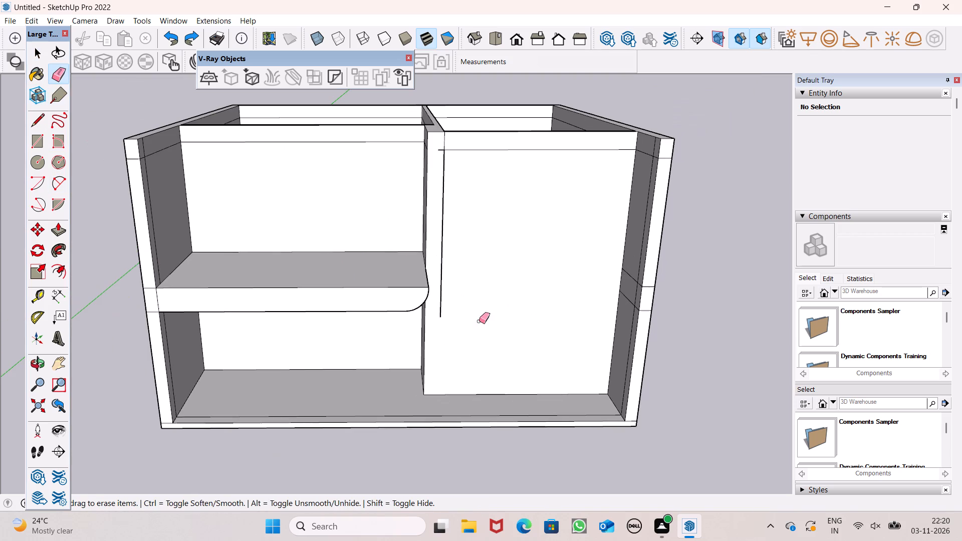
drag(446, 285, 441, 301)
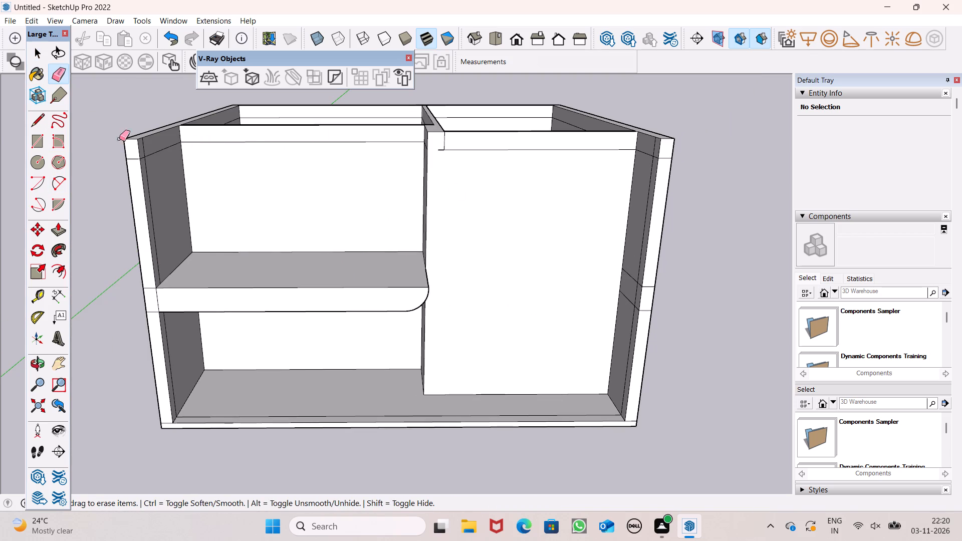
click(39, 121)
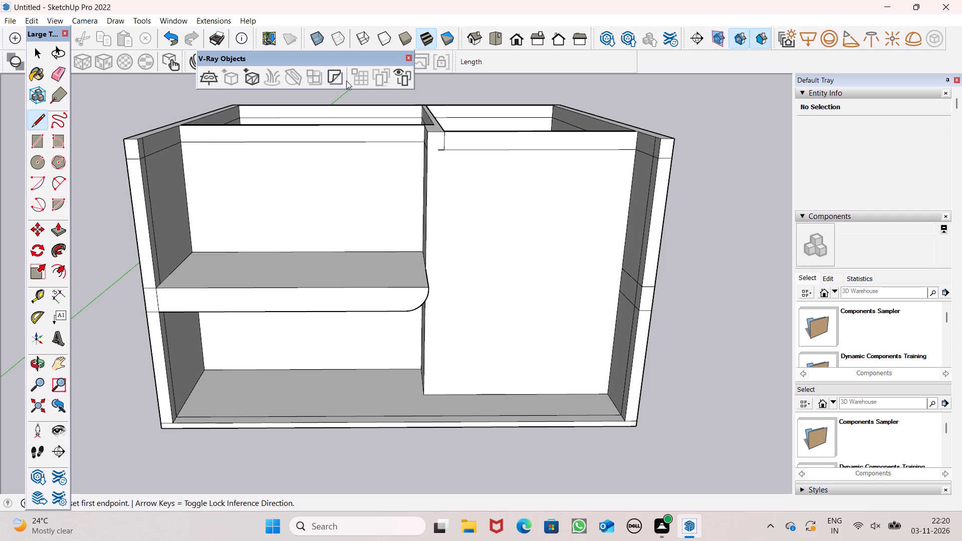
click(443, 148)
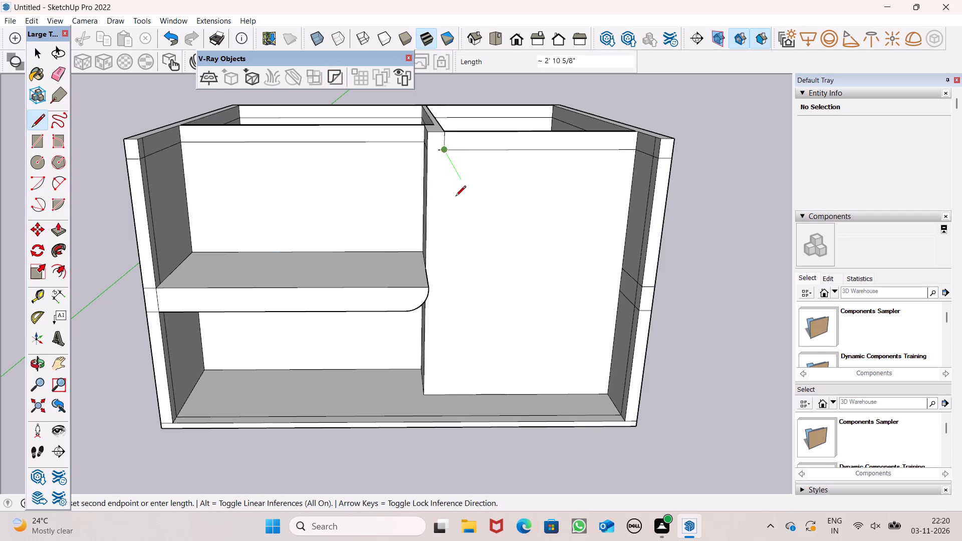
click(447, 295)
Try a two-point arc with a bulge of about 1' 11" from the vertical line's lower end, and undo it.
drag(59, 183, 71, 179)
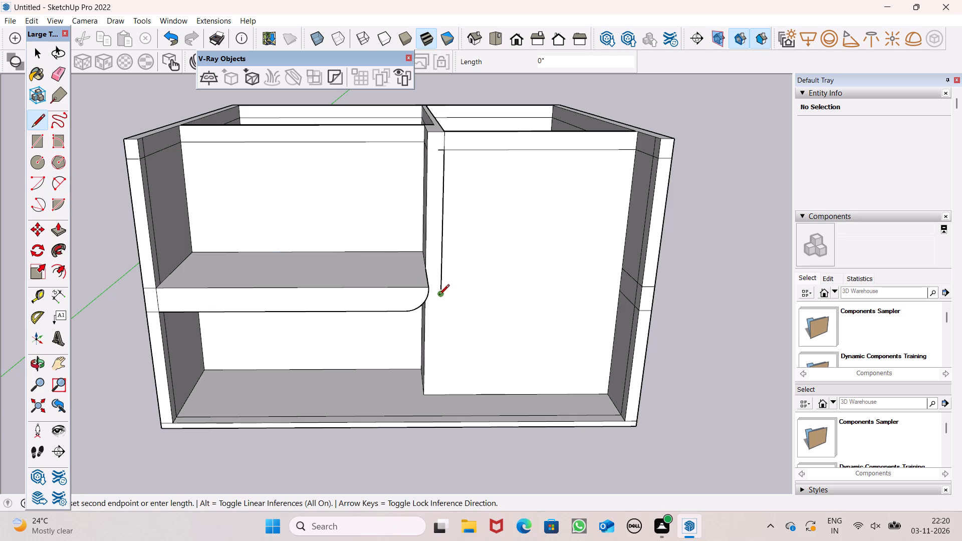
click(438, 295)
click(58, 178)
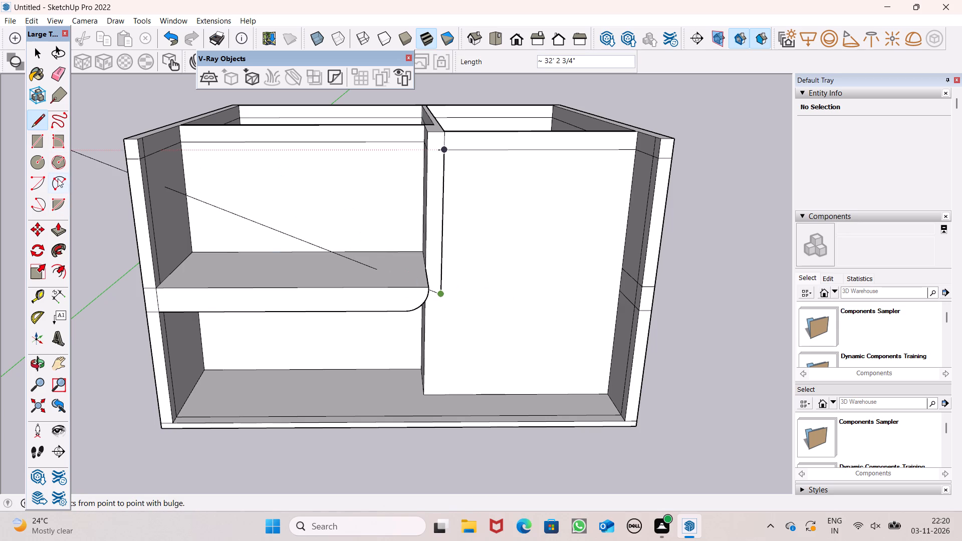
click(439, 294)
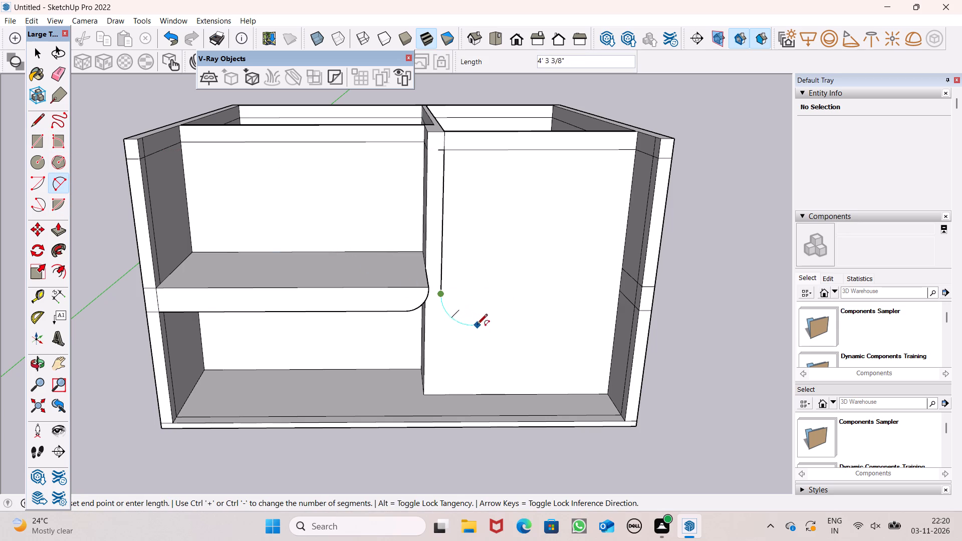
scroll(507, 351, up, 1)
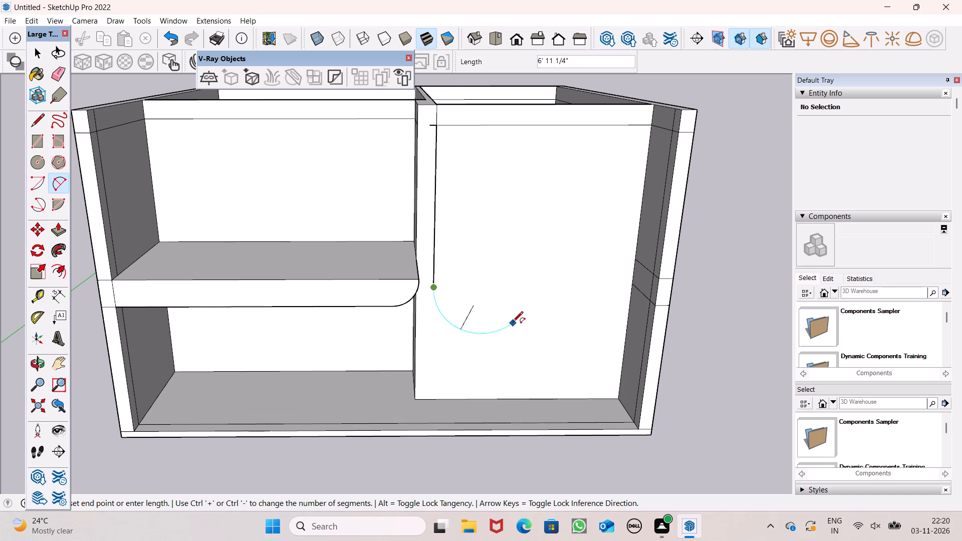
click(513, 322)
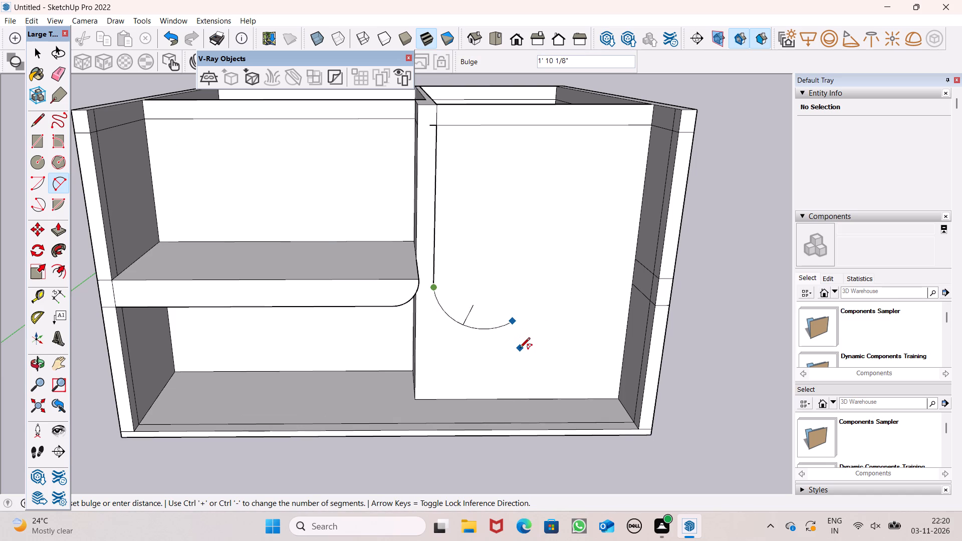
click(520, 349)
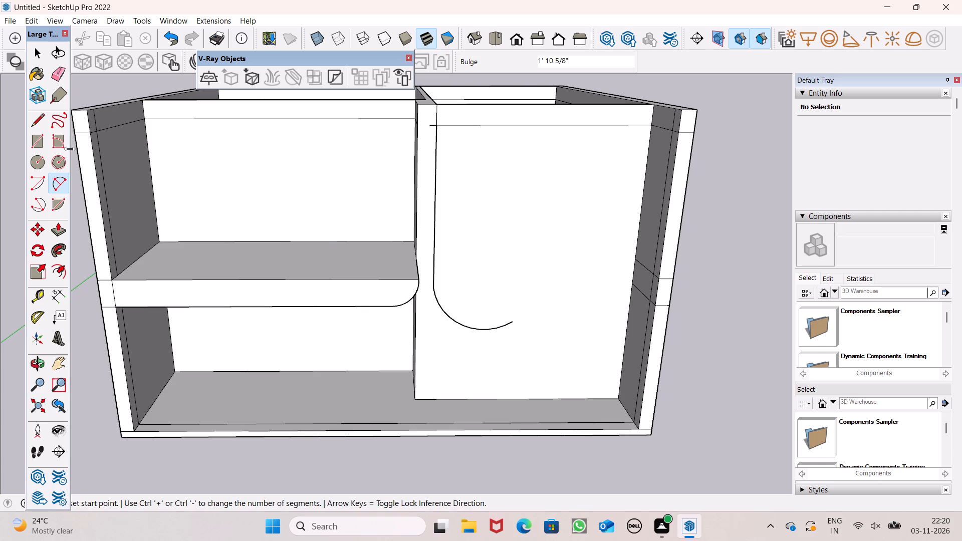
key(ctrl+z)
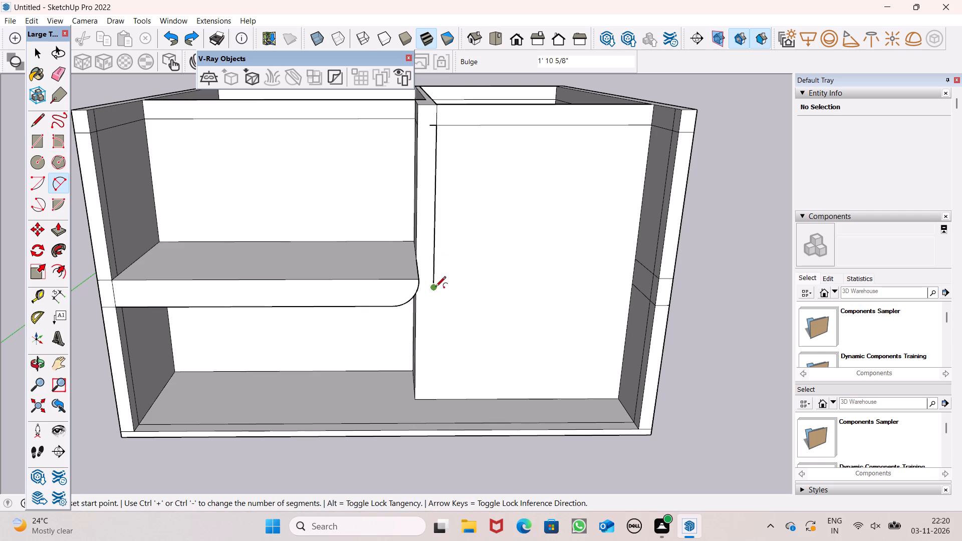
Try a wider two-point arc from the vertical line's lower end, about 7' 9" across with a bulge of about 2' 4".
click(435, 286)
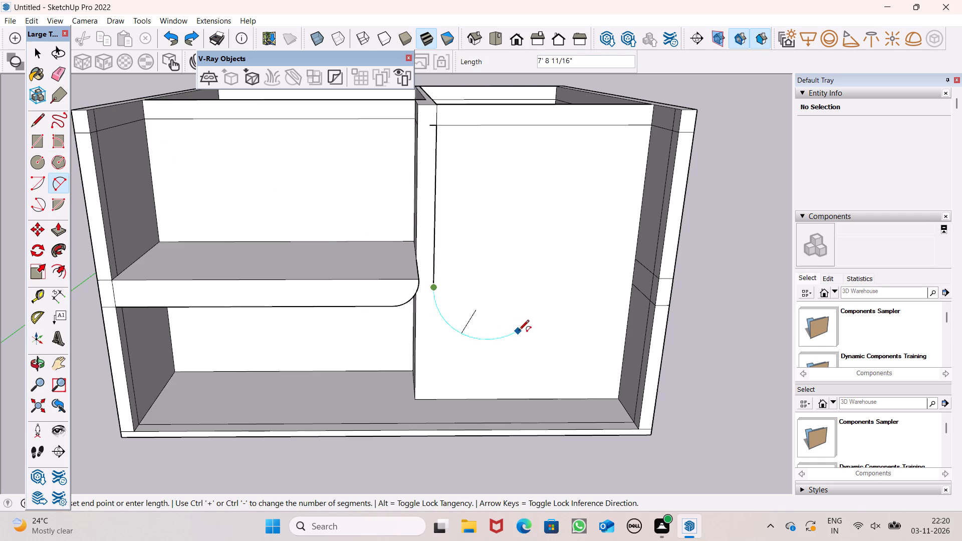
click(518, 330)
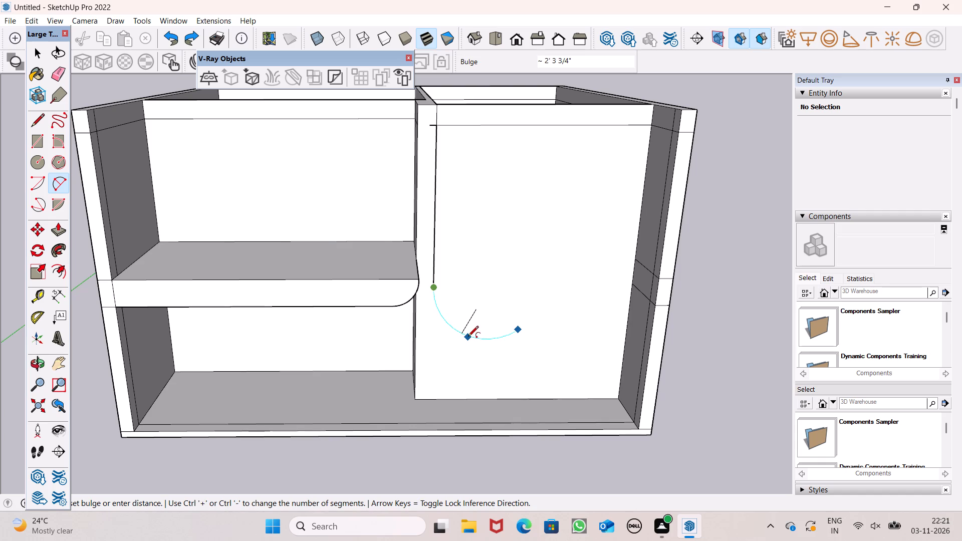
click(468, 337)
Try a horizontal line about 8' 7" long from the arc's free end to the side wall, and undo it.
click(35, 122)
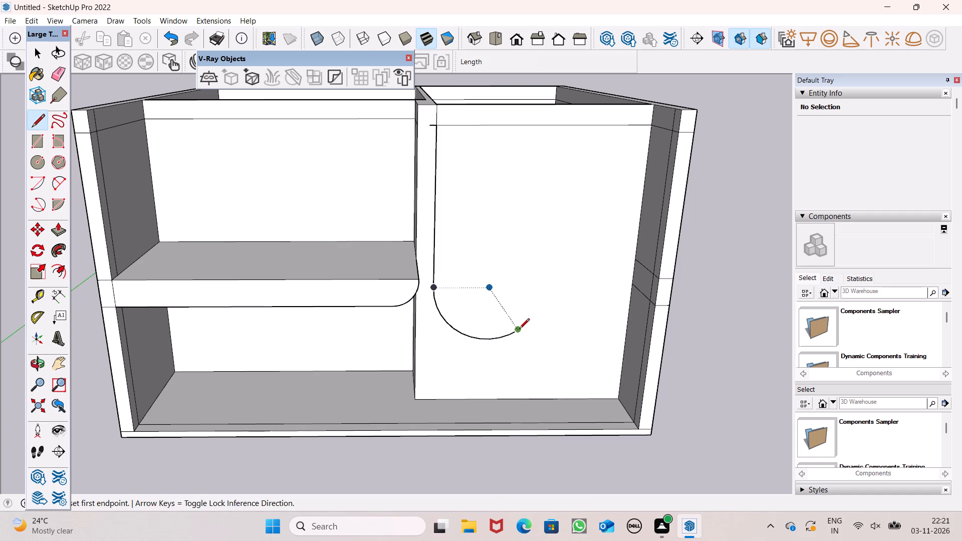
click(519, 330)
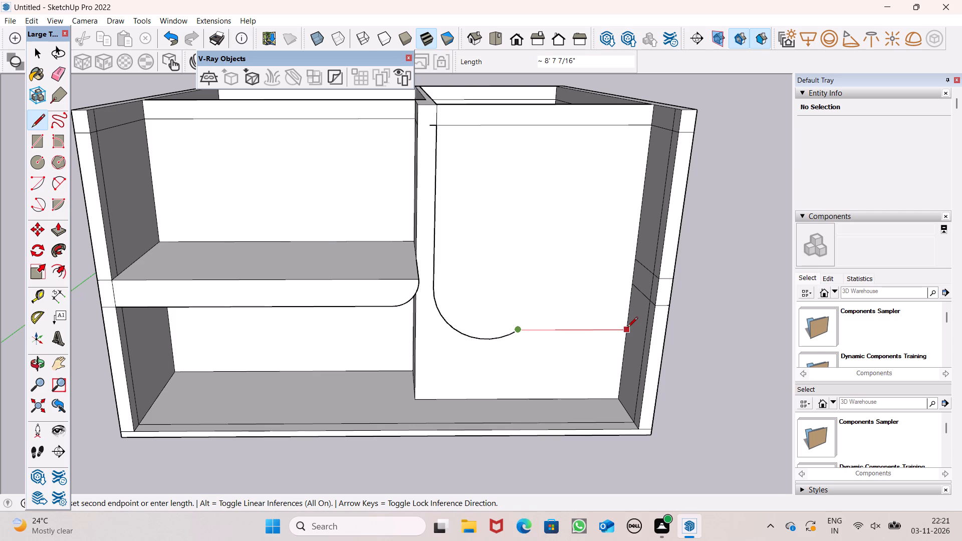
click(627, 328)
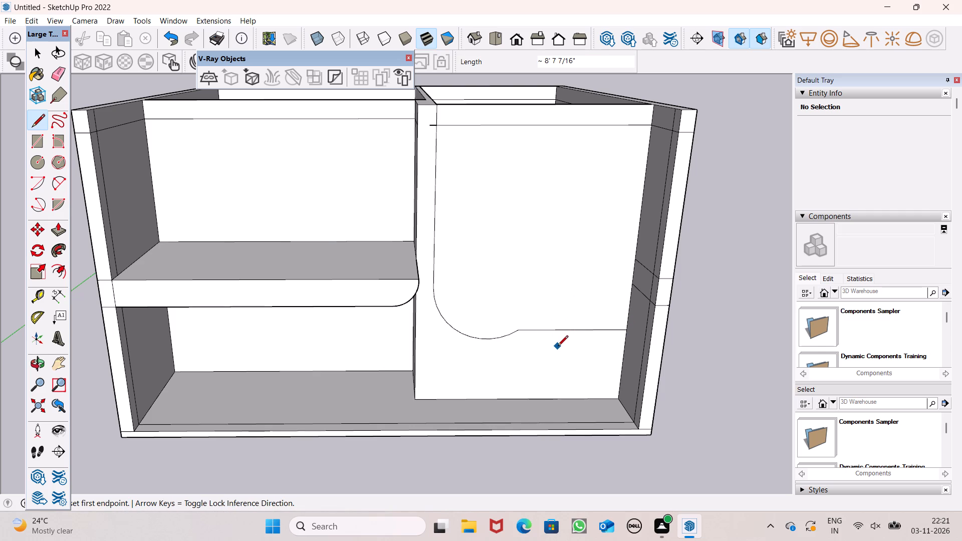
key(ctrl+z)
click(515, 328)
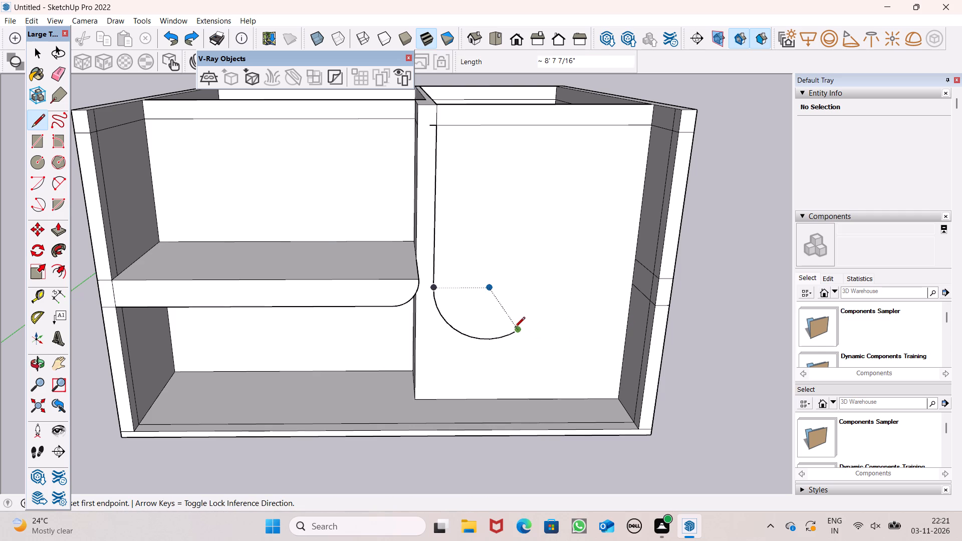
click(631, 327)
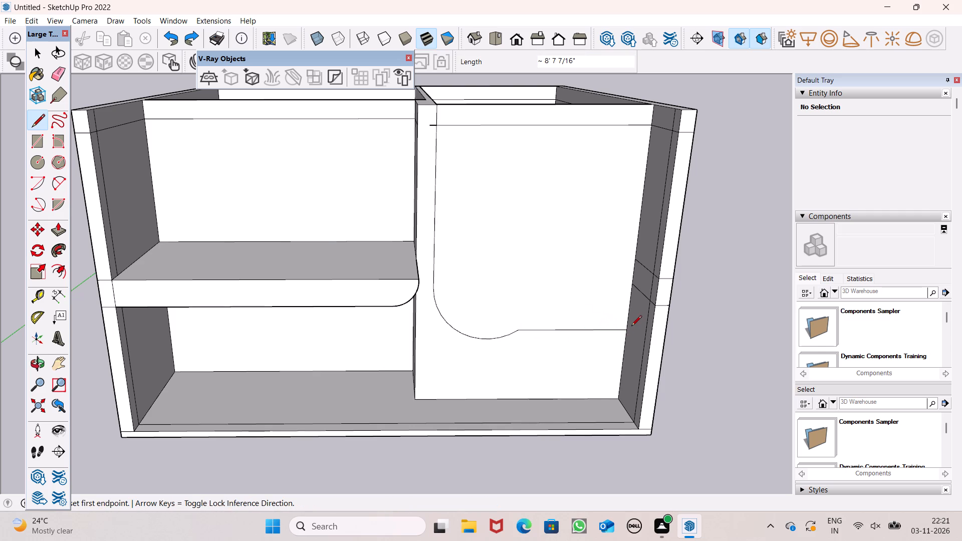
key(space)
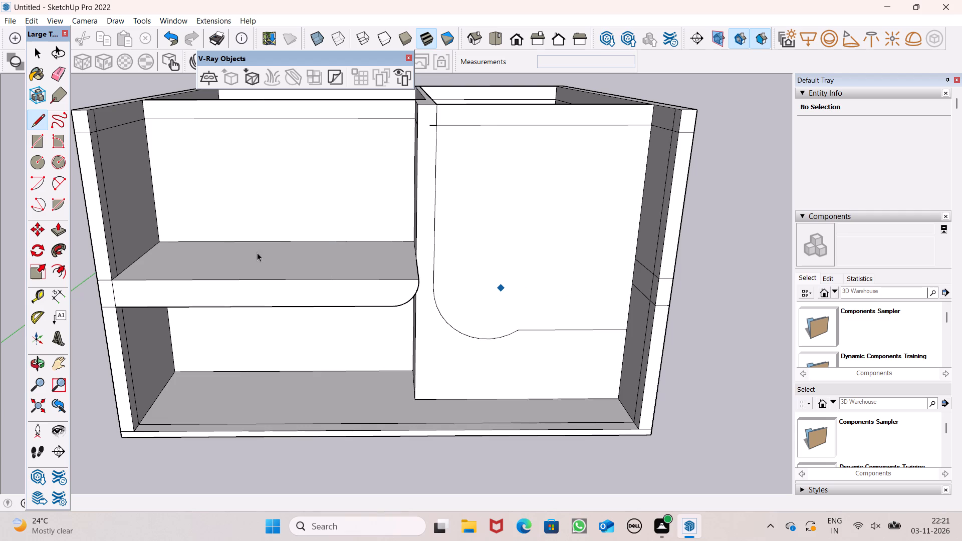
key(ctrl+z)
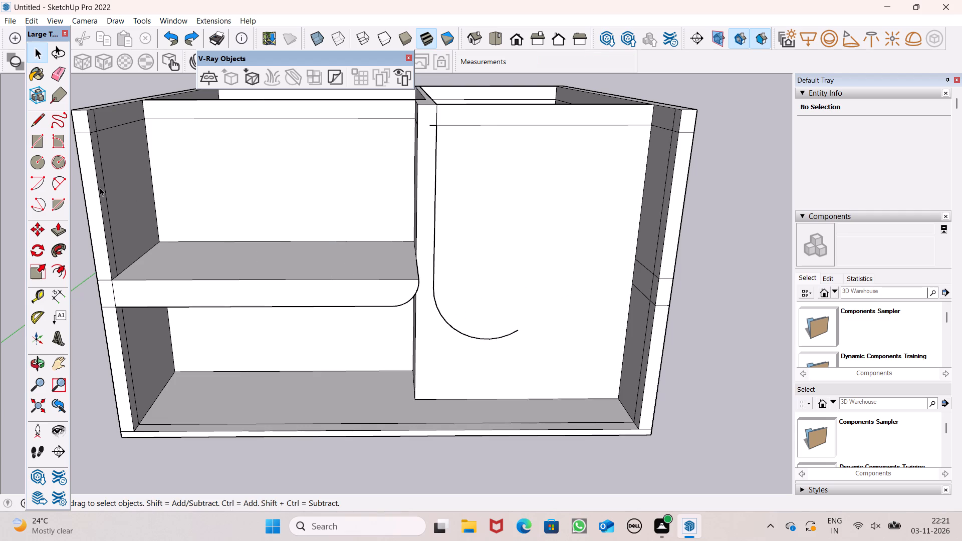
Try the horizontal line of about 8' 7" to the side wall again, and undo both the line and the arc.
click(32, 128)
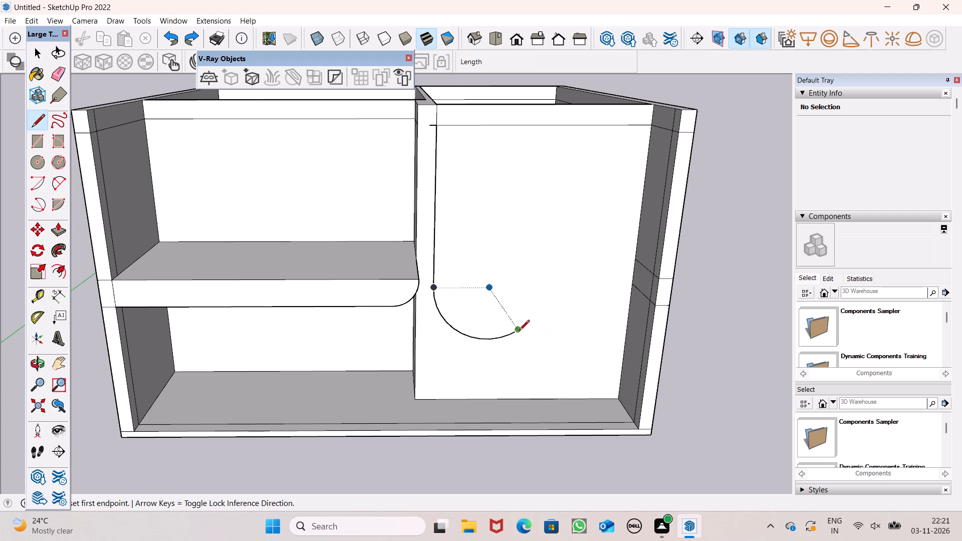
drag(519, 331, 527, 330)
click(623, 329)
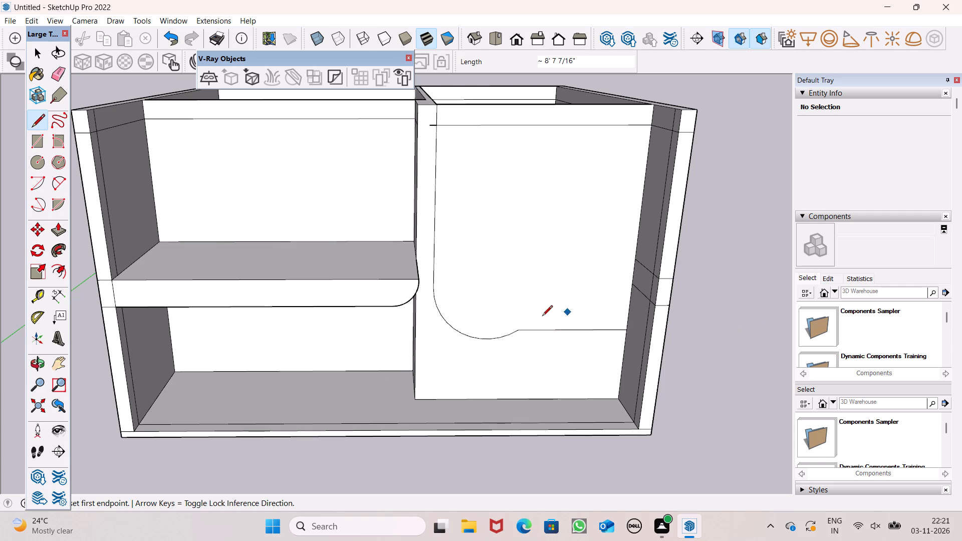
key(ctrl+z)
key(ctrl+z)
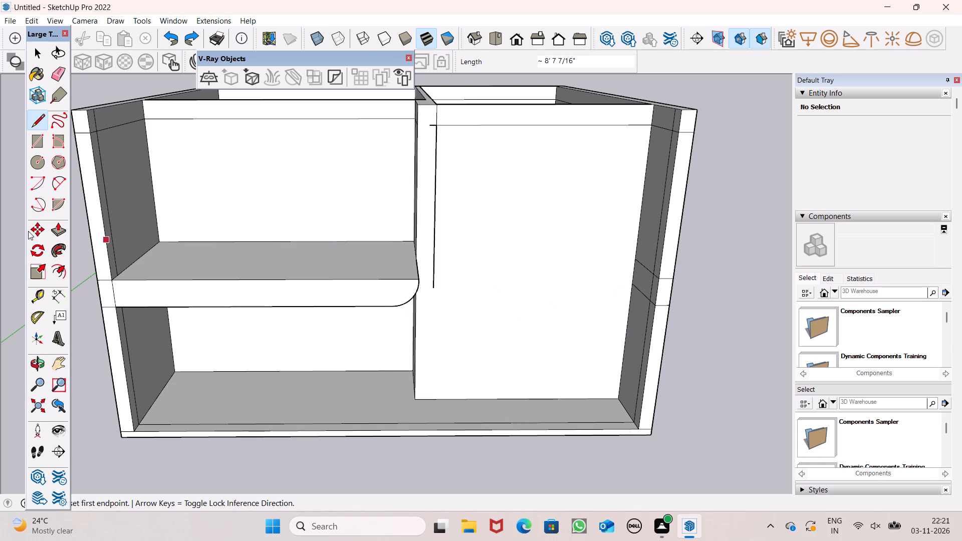
Draw a two-point arc with a bulge of about 1' 11" from the vertical line's lower end and a horizontal line about 9' 9" to the side wall.
click(59, 182)
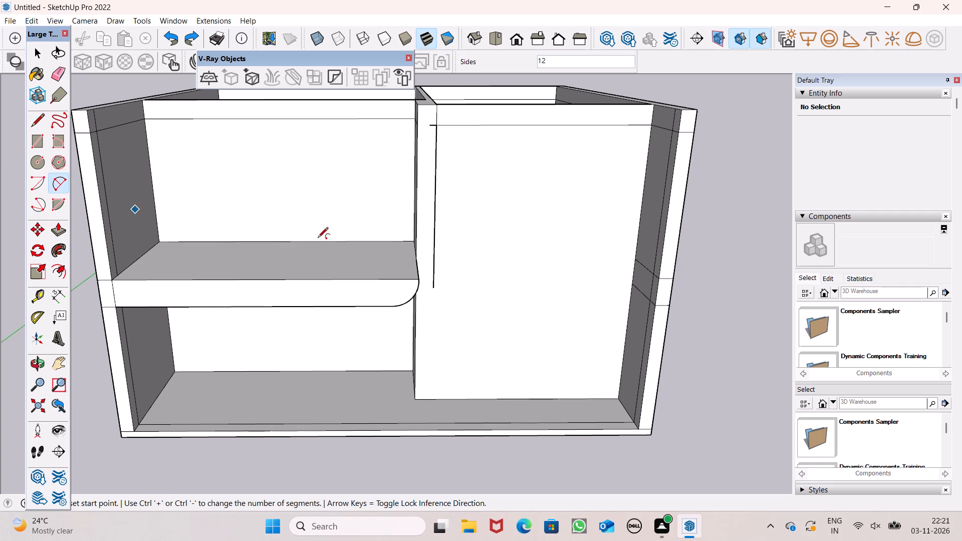
click(434, 288)
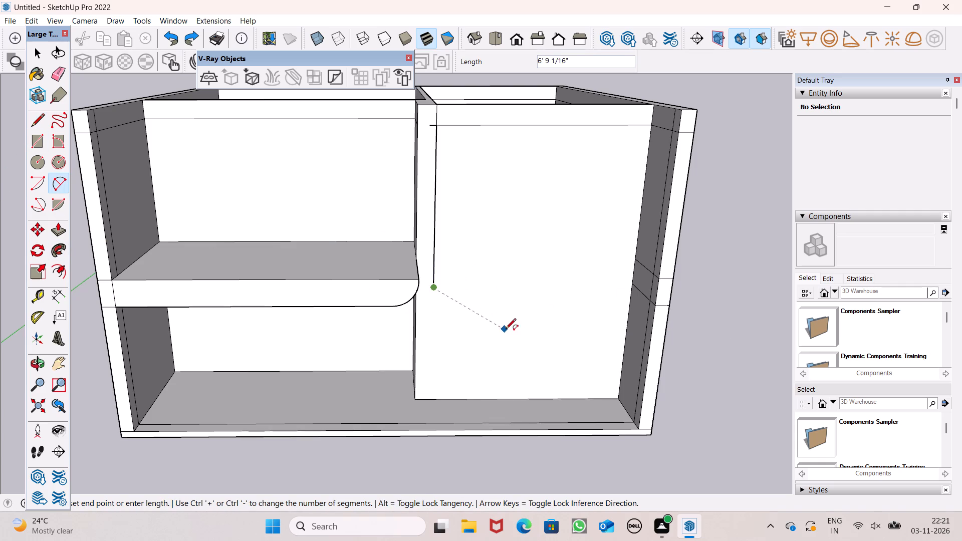
click(505, 323)
click(502, 346)
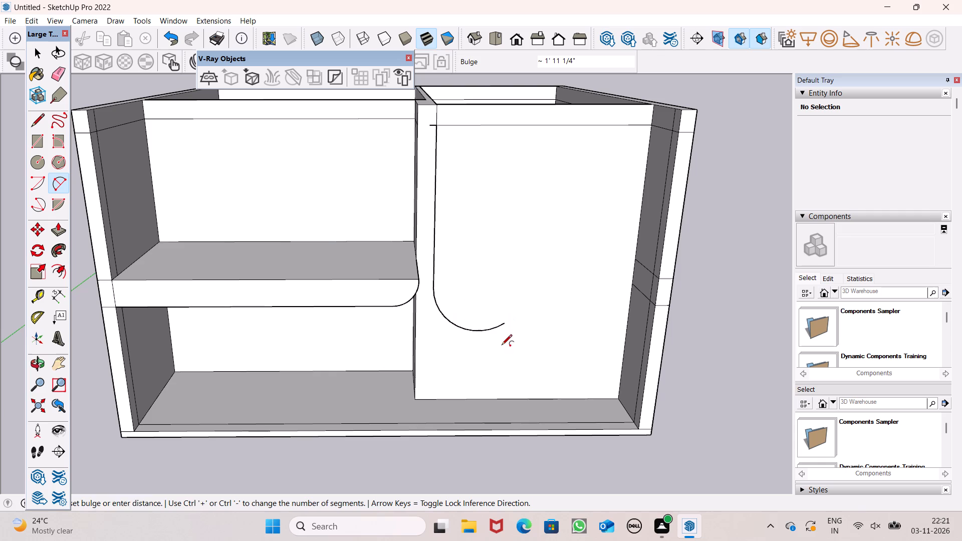
click(31, 125)
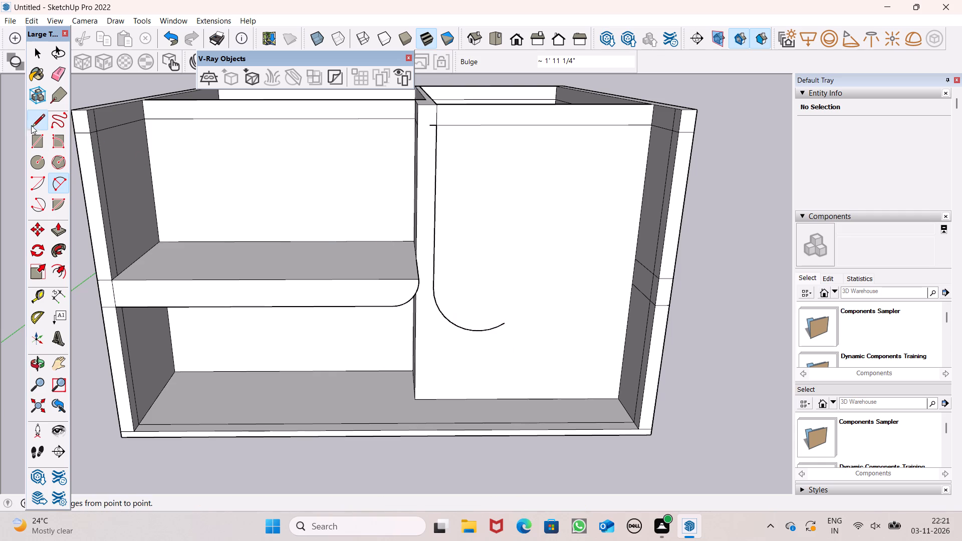
click(502, 326)
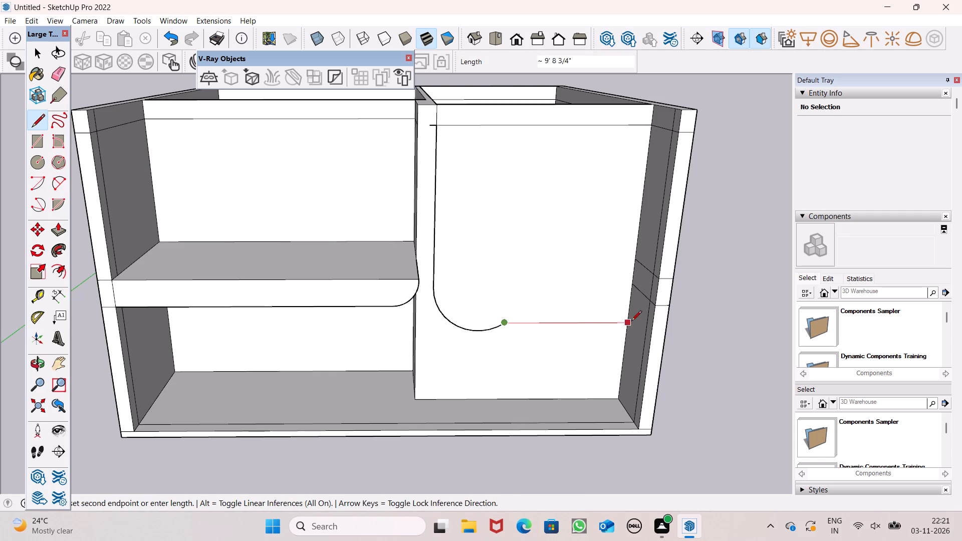
click(626, 321)
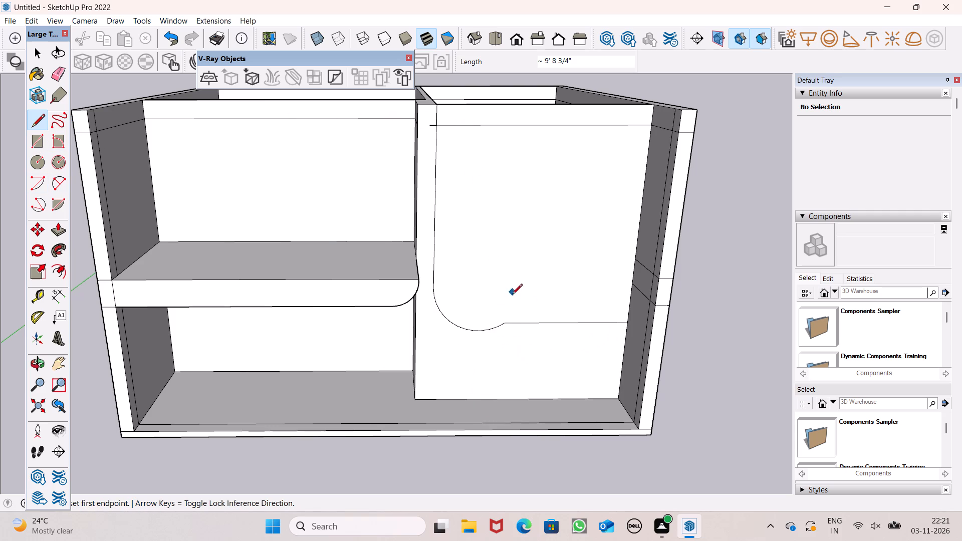
Push/Pull the face bounded by the vertical line, arc and horizontal line forward 4' 9", flush with the side wall's front.
click(61, 231)
drag(427, 352, 612, 325)
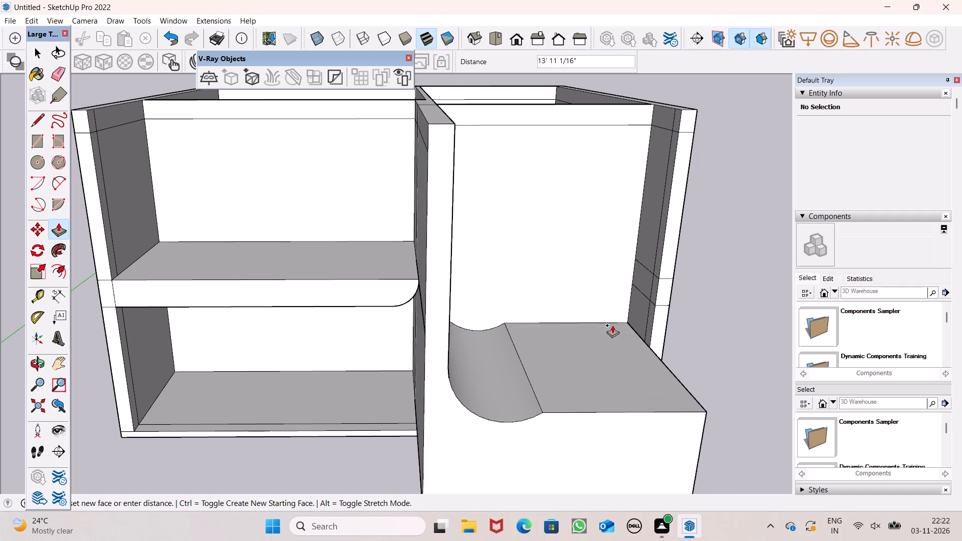
drag(612, 325, 650, 324)
Examine the extruded curved front partition and the whole building from the front and from above.
scroll(468, 333, down, 2)
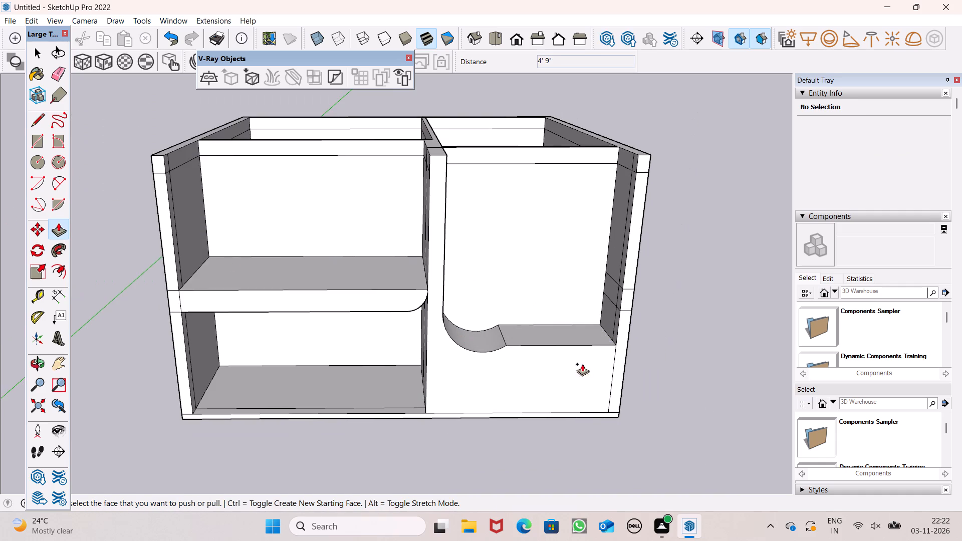
middle_drag(569, 352, 550, 329)
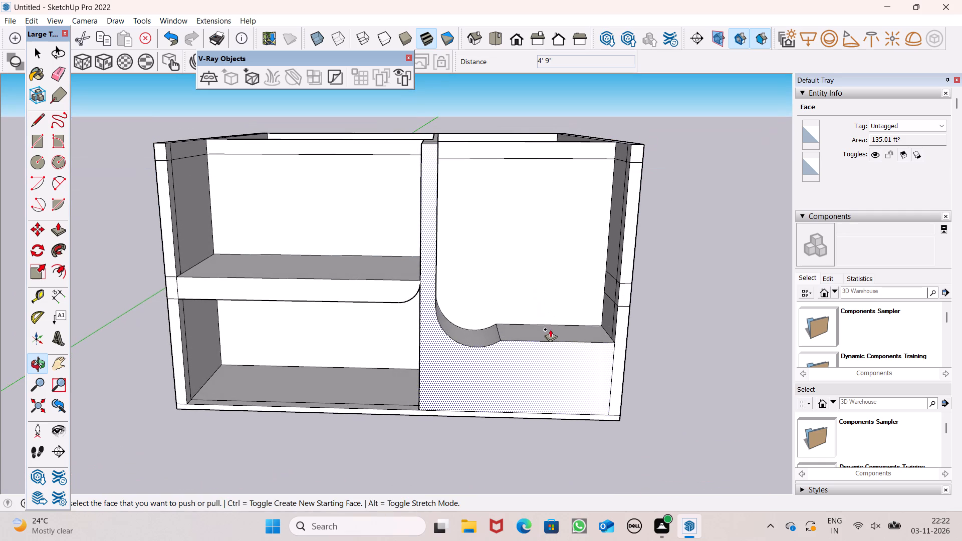
scroll(546, 336, down, 1)
middle_drag(550, 382, 551, 445)
scroll(533, 452, up, 1)
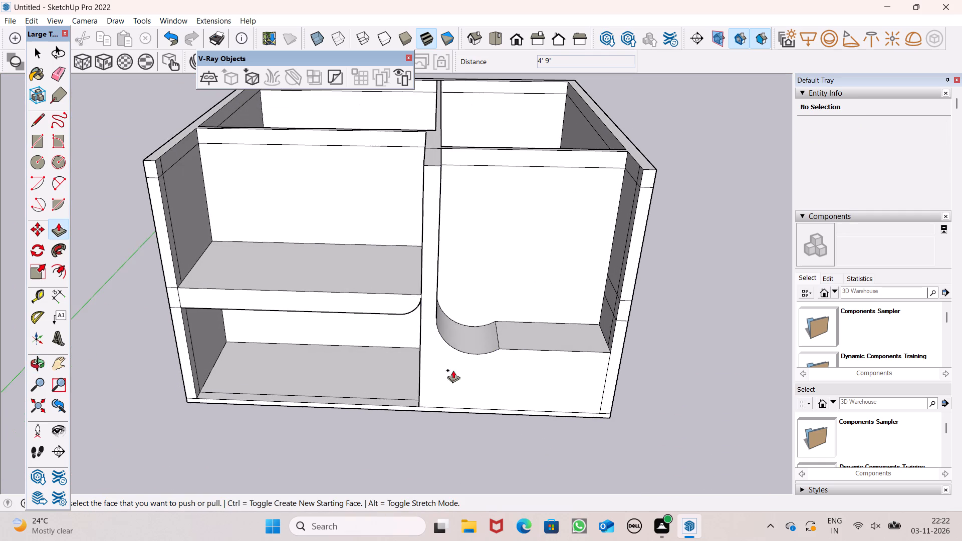
scroll(437, 356, down, 2)
middle_drag(506, 366, 502, 249)
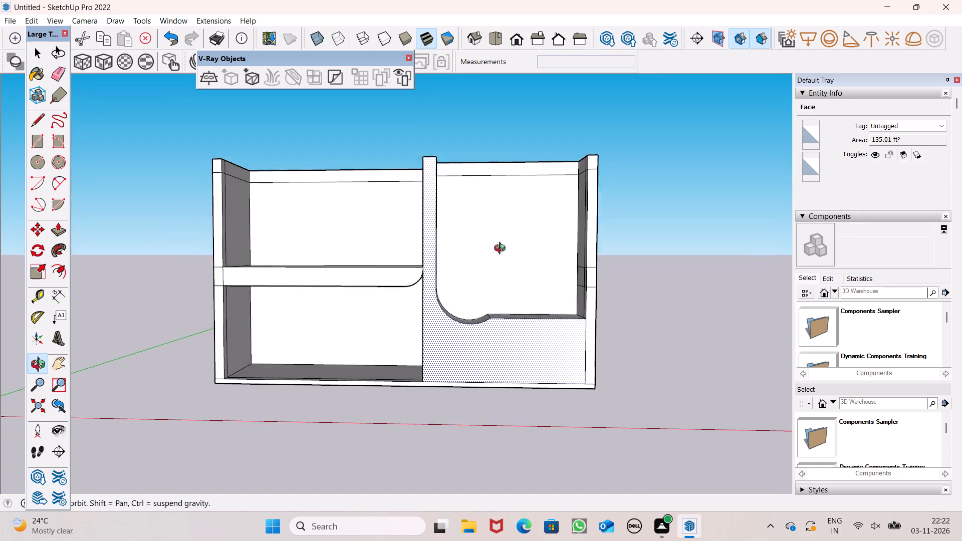
middle_drag(502, 249, 482, 341)
scroll(480, 347, up, 2)
scroll(375, 341, down, 2)
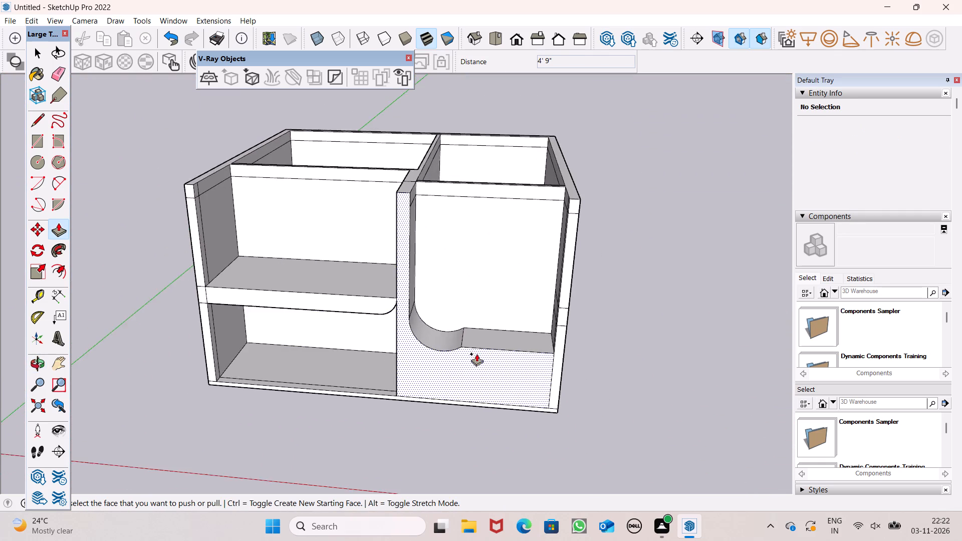
middle_drag(476, 354, 511, 365)
key(space)
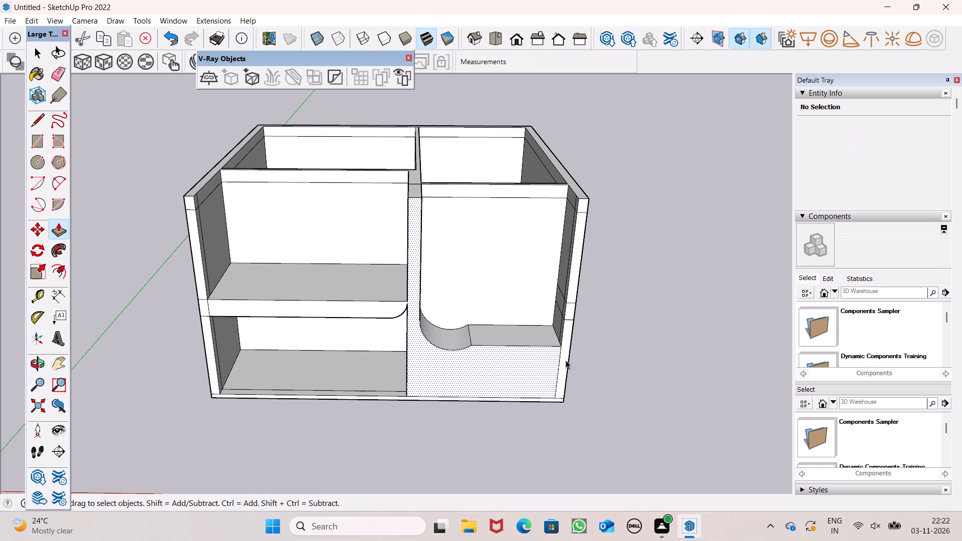
middle_drag(601, 333, 582, 240)
scroll(542, 218, up, 1)
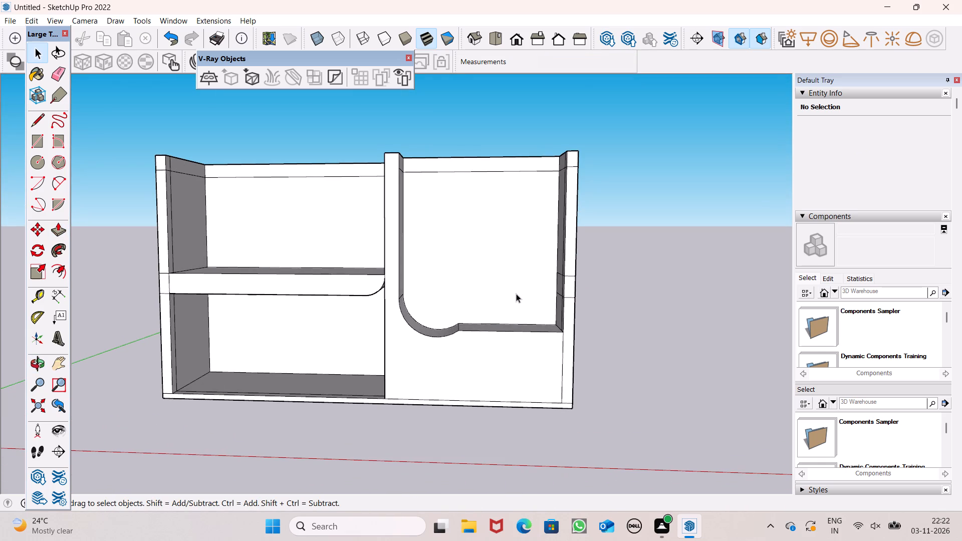
scroll(514, 294, down, 3)
middle_drag(513, 300, 484, 367)
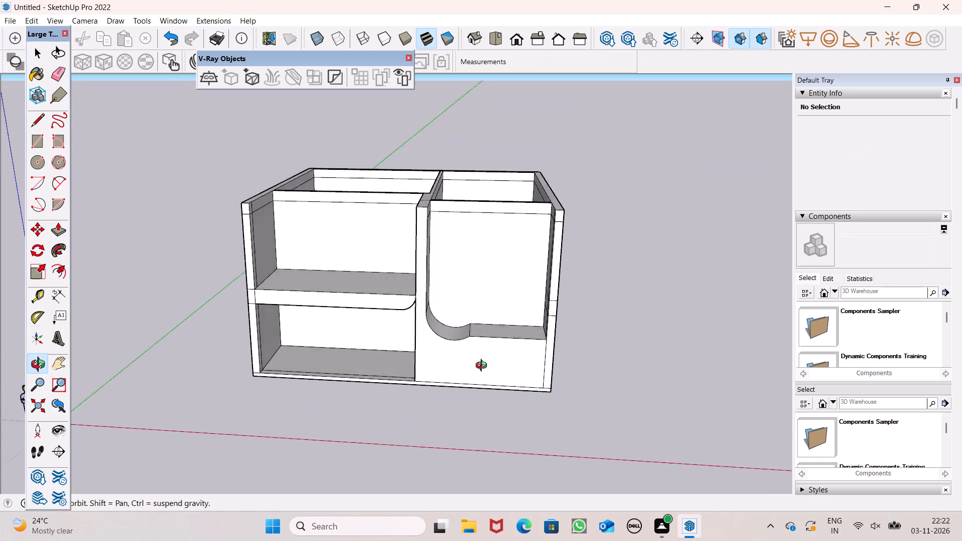
middle_drag(484, 367, 500, 397)
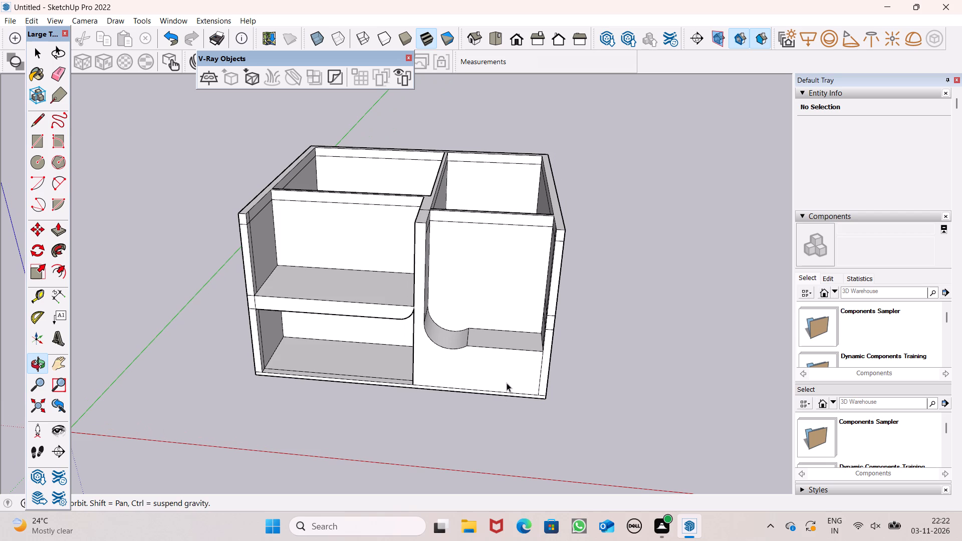
Undo the extrusion of the curved front partition.
key(ctrl+z)
middle_drag(448, 317, 431, 354)
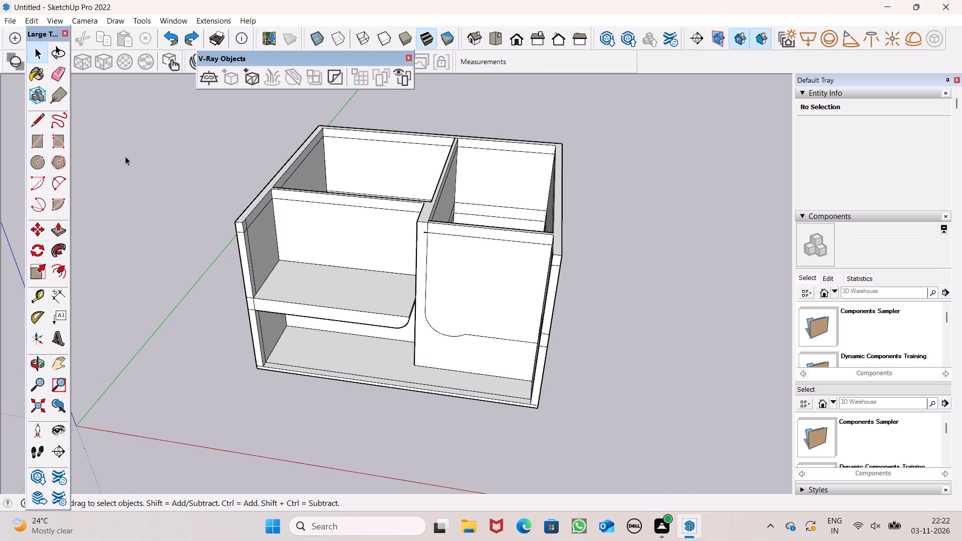
Erase the curved partition's outline and the upper horizontal line from the front wall of the open-height bay.
click(57, 74)
click(426, 232)
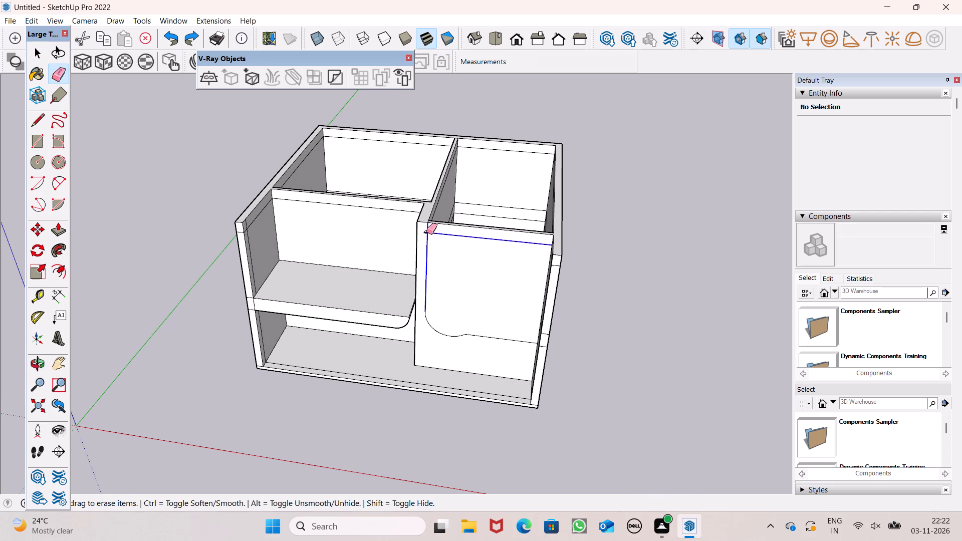
drag(429, 289, 473, 342)
Erase the leftover horizontal storey lines from the inner face of the side wall beside the open-height bay.
middle_drag(511, 339, 695, 232)
scroll(590, 195, up, 5)
drag(553, 190, 554, 207)
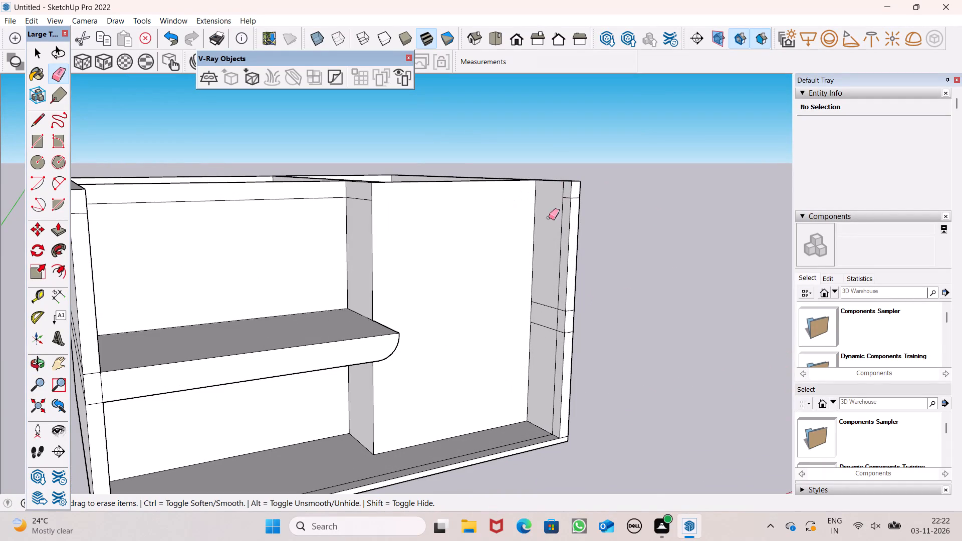
drag(549, 297, 538, 340)
scroll(540, 239, down, 3)
middle_drag(545, 306, 659, 309)
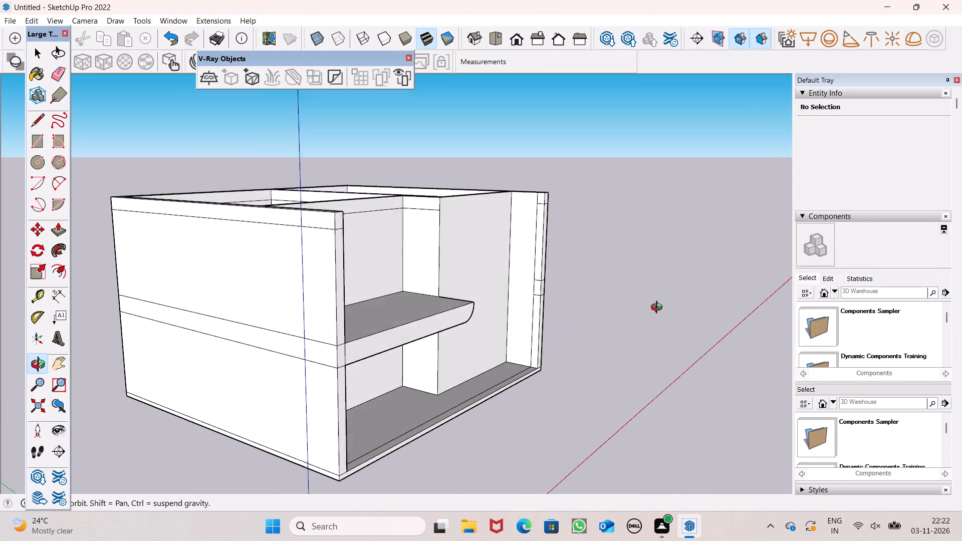
middle_drag(659, 309, 645, 302)
scroll(536, 285, up, 6)
drag(548, 278, 545, 306)
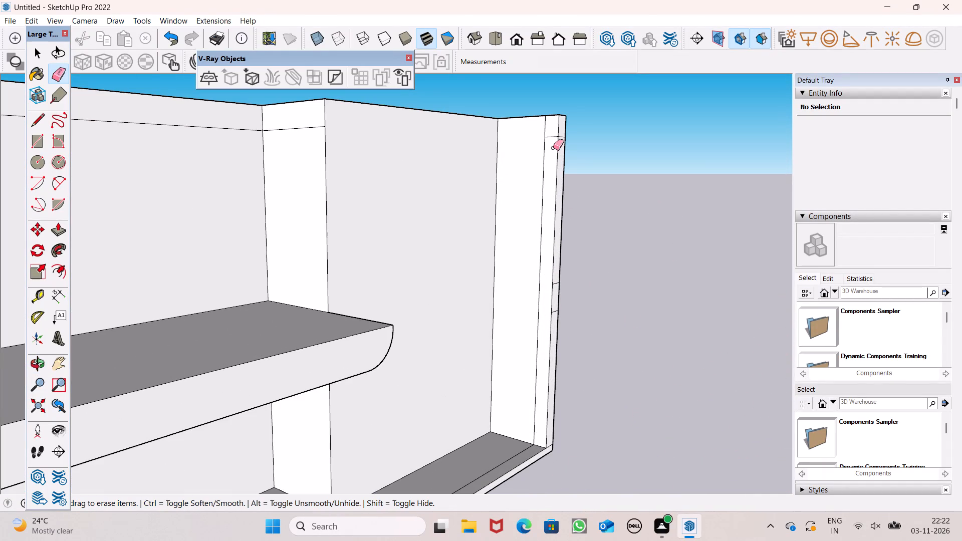
drag(552, 134, 551, 138)
Erase the leftover horizontal lines across the front end of the same side wall.
scroll(583, 148, down, 5)
middle_drag(616, 238, 408, 312)
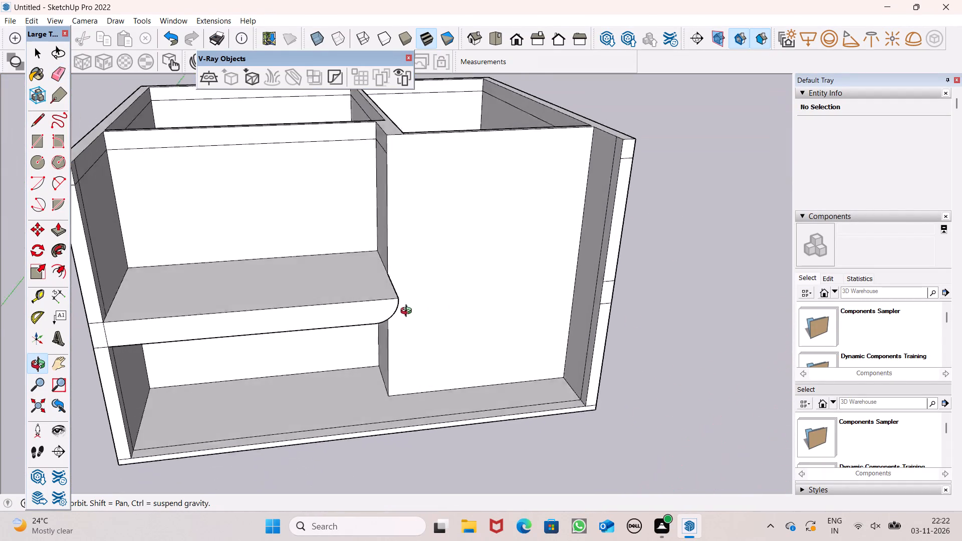
middle_drag(408, 312, 375, 320)
drag(625, 178, 621, 184)
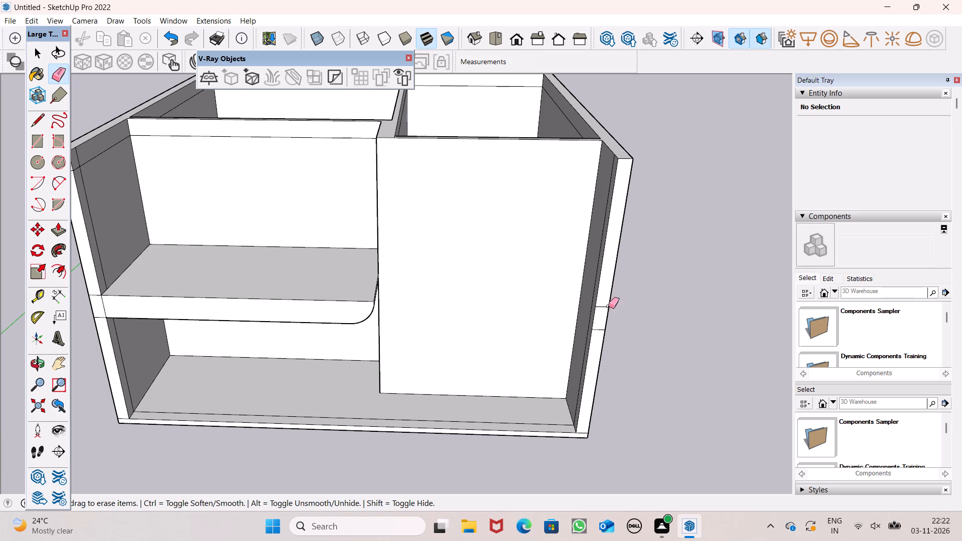
drag(599, 306, 602, 334)
key(space)
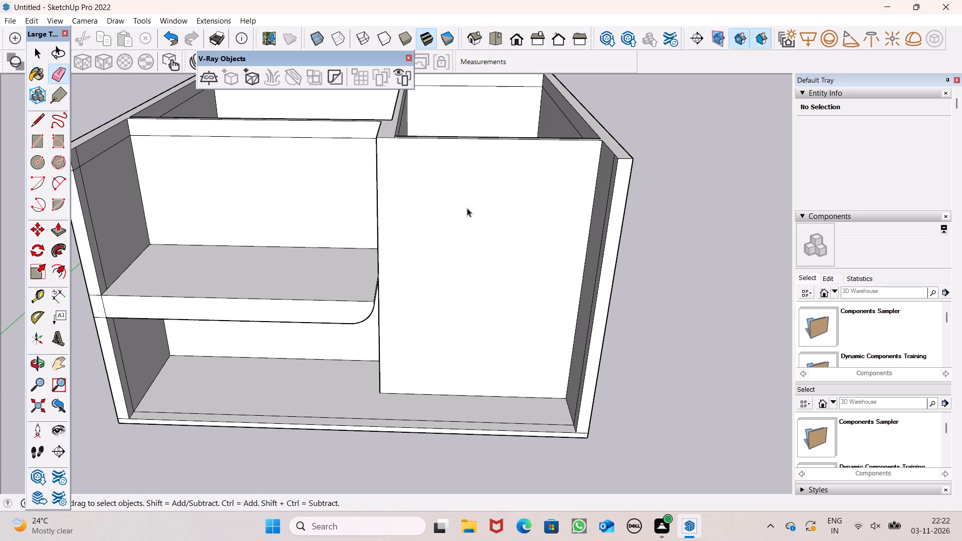
Draw a vertical line about 23' 5" down the front wall, from the middle partition's top corner to the floor.
scroll(798, 204, down, 1)
scroll(523, 136, down, 3)
scroll(458, 239, down, 3)
middle_drag(527, 291, 527, 264)
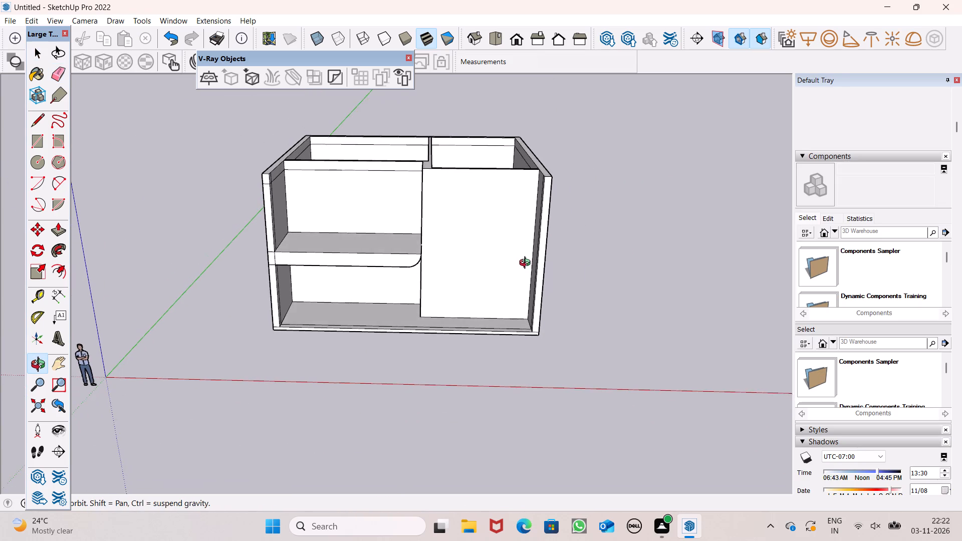
middle_drag(527, 264, 521, 272)
scroll(377, 282, down, 5)
scroll(388, 256, up, 8)
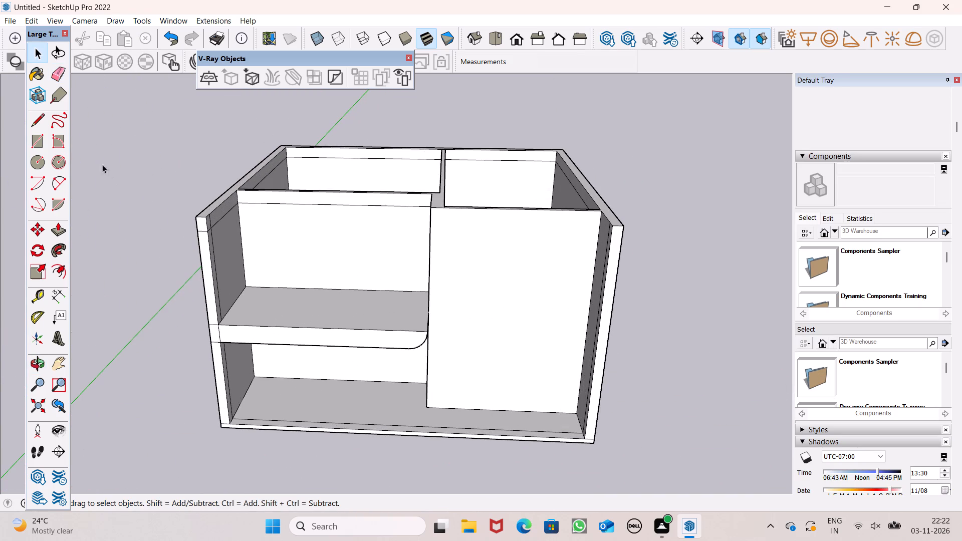
click(42, 114)
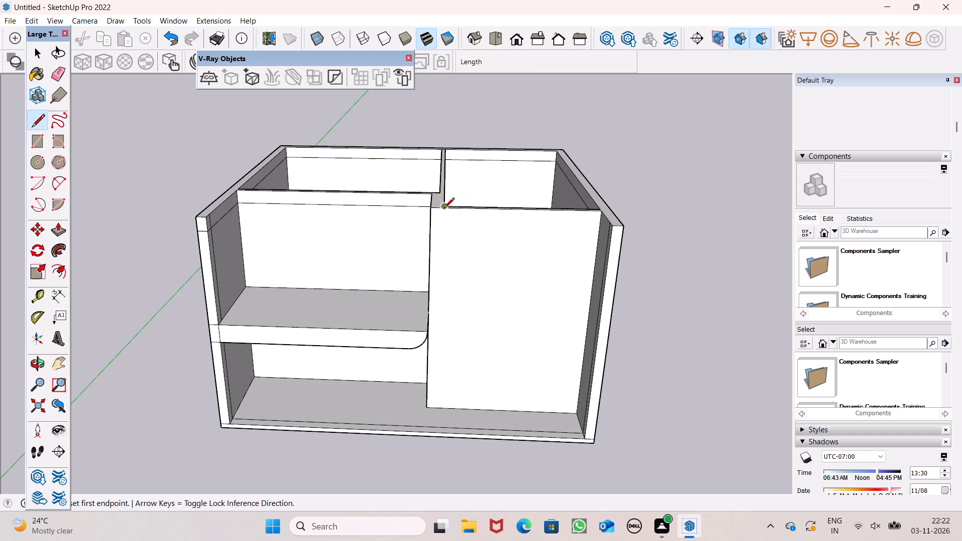
middle_drag(458, 246, 454, 272)
scroll(454, 272, up, 1)
scroll(440, 225, up, 5)
click(443, 206)
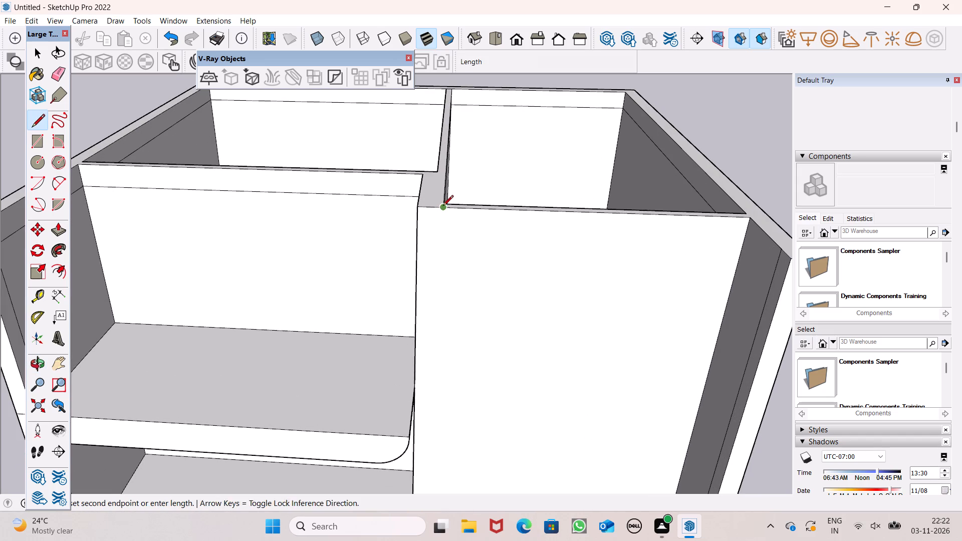
scroll(453, 196, down, 5)
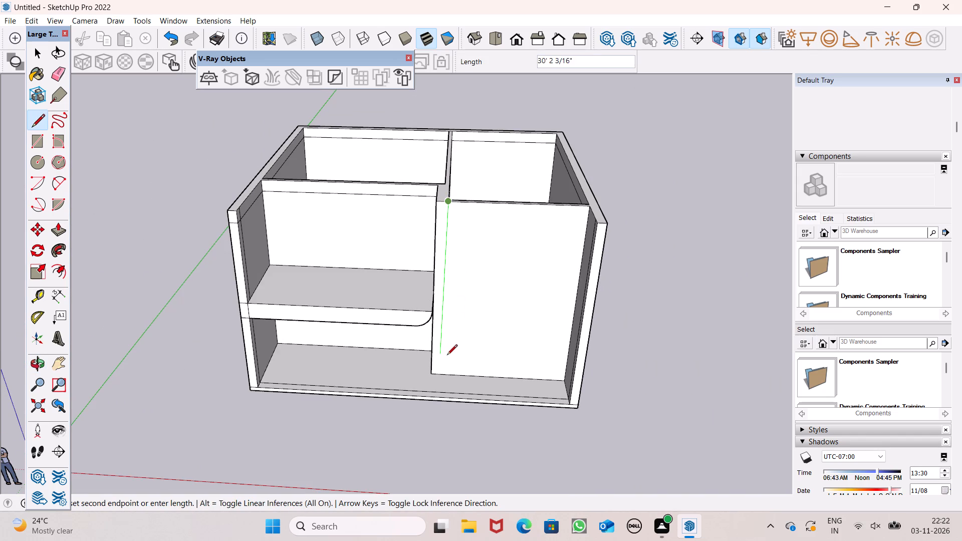
scroll(447, 357, up, 3)
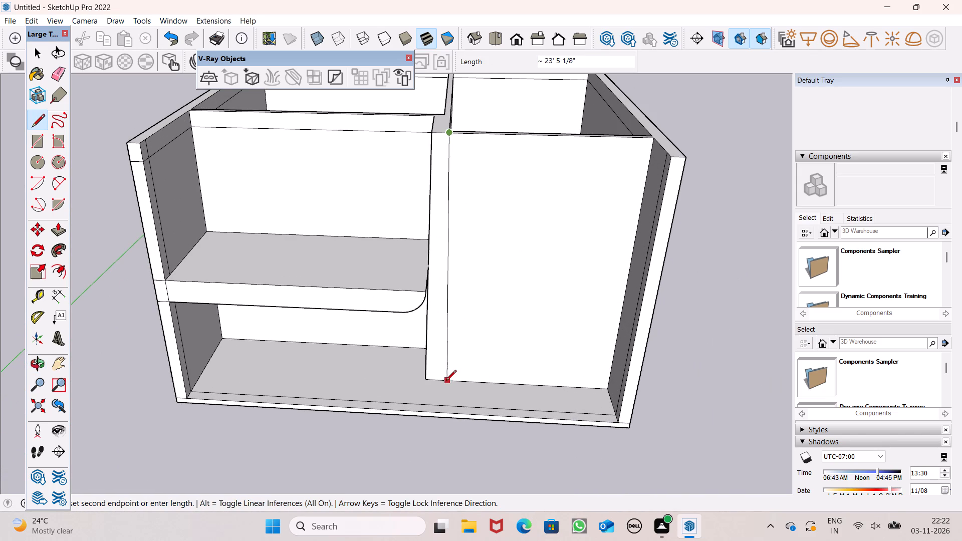
click(443, 381)
Push/Pull the narrow strip beside the overhang forward 3' 2 1/2" to extend the middle partition.
scroll(433, 359, down, 3)
middle_drag(457, 378, 464, 361)
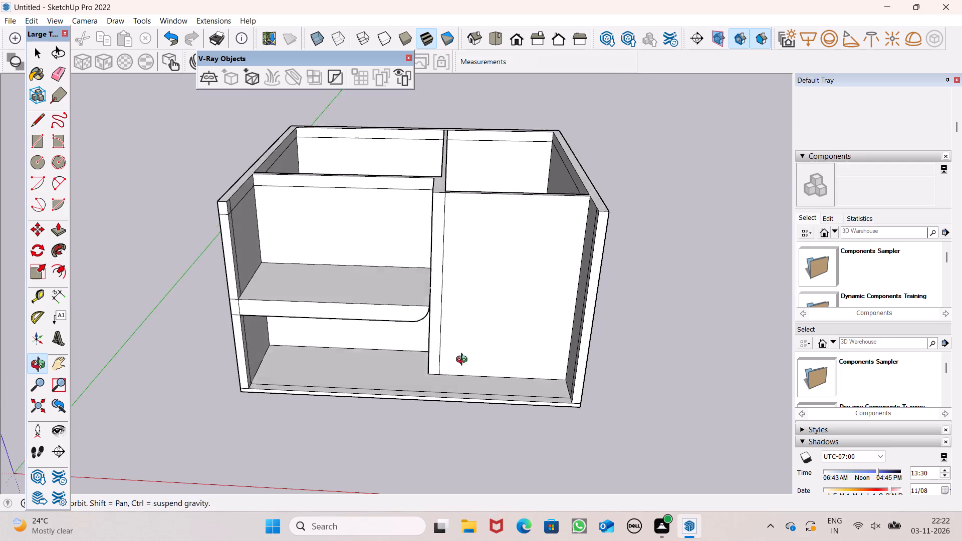
middle_drag(464, 361, 479, 308)
scroll(479, 309, up, 1)
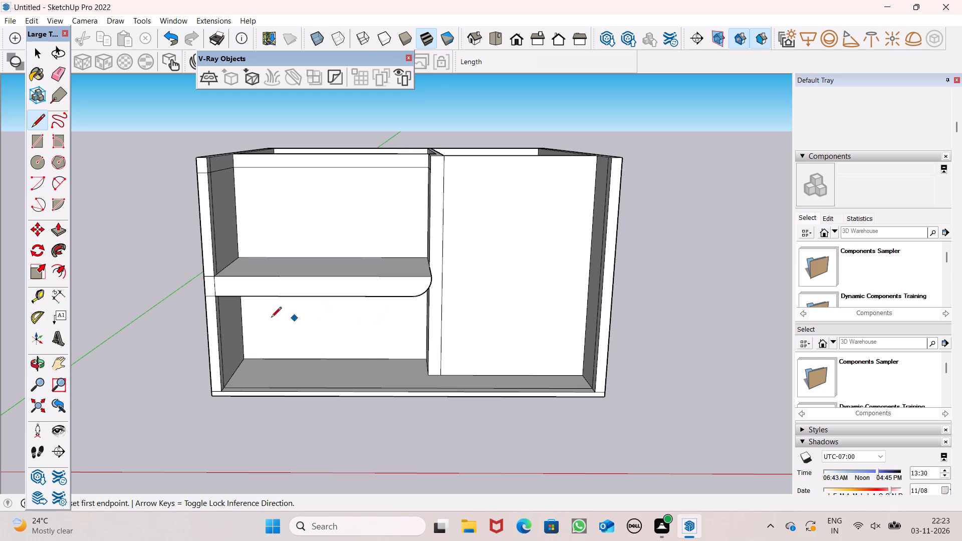
middle_drag(421, 296, 264, 340)
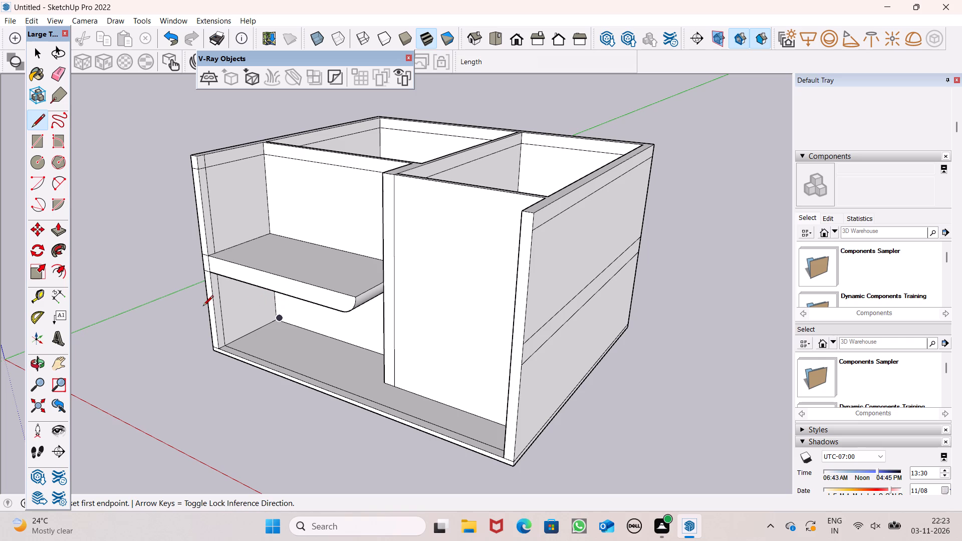
middle_drag(249, 349, 406, 331)
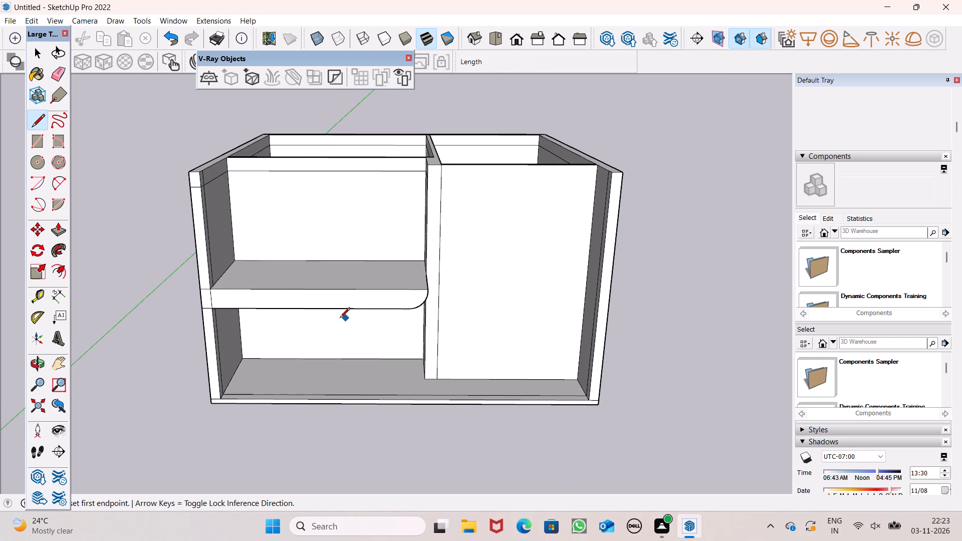
middle_drag(417, 363, 411, 402)
scroll(412, 402, up, 1)
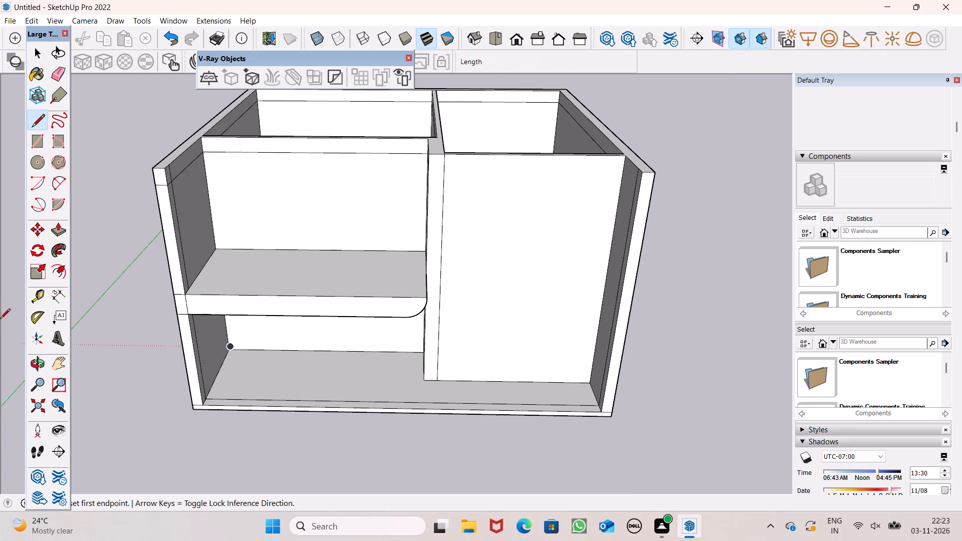
click(54, 232)
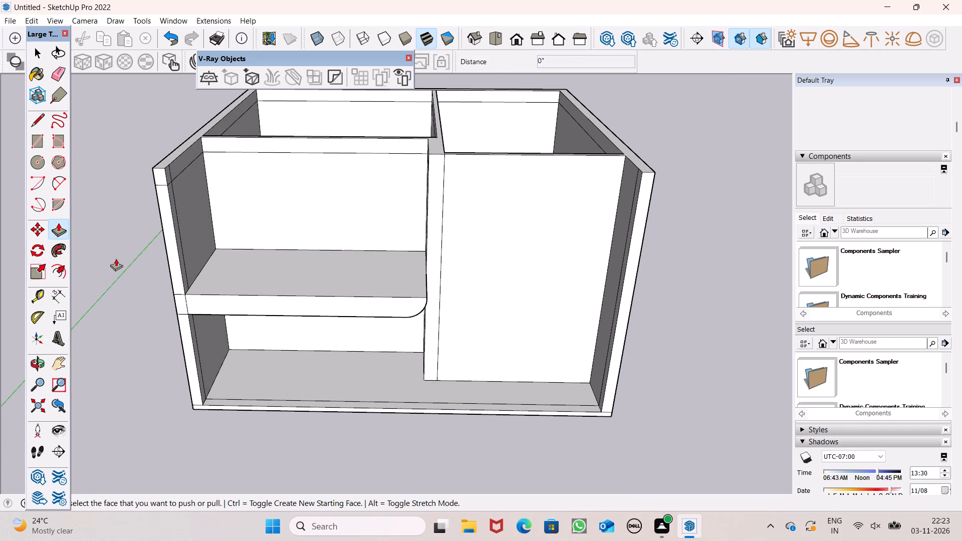
scroll(341, 273, down, 2)
middle_drag(419, 327, 379, 405)
scroll(425, 245, up, 2)
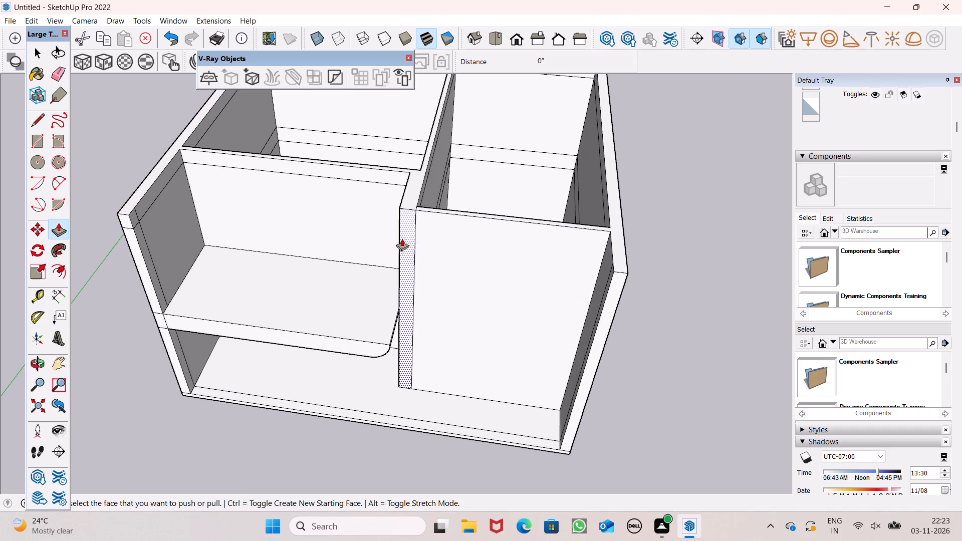
drag(406, 237, 398, 258)
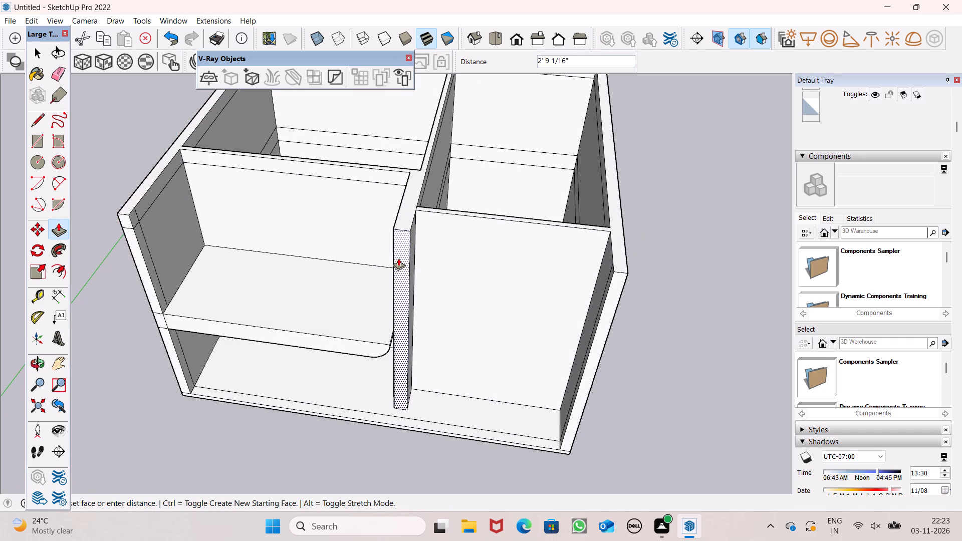
drag(398, 258, 397, 261)
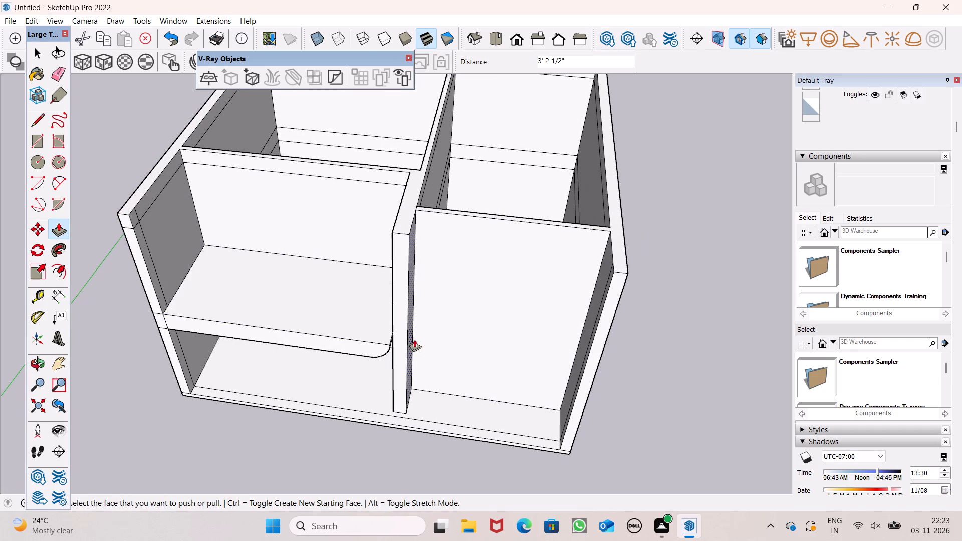
Examine the extended middle partition and how its base meets the front floor edge.
middle_drag(416, 341, 425, 268)
scroll(413, 247, down, 1)
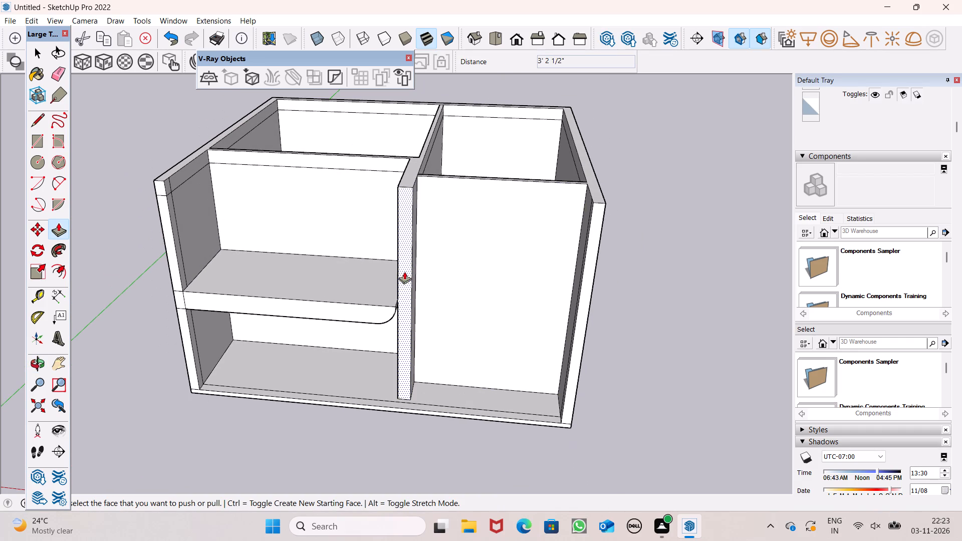
middle_drag(510, 435, 474, 396)
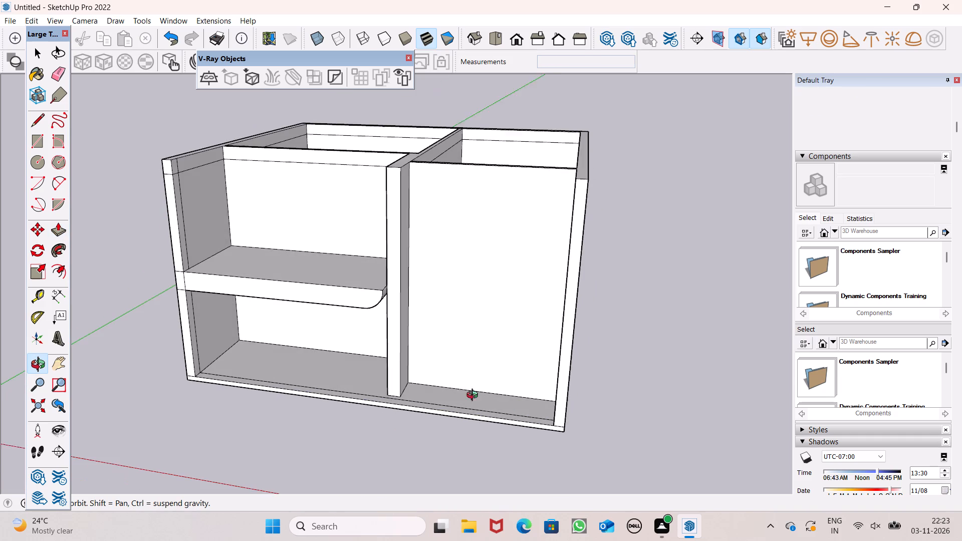
middle_drag(474, 396, 456, 400)
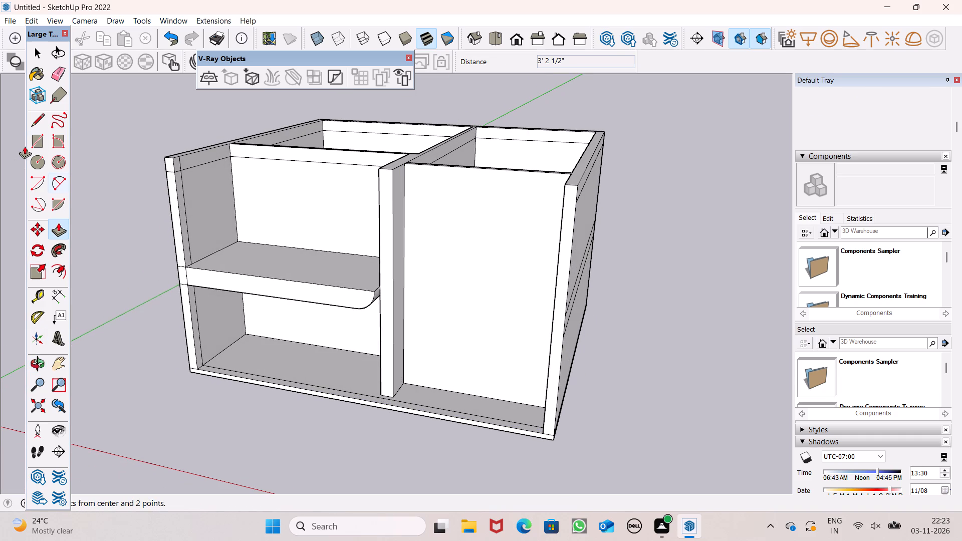
click(34, 129)
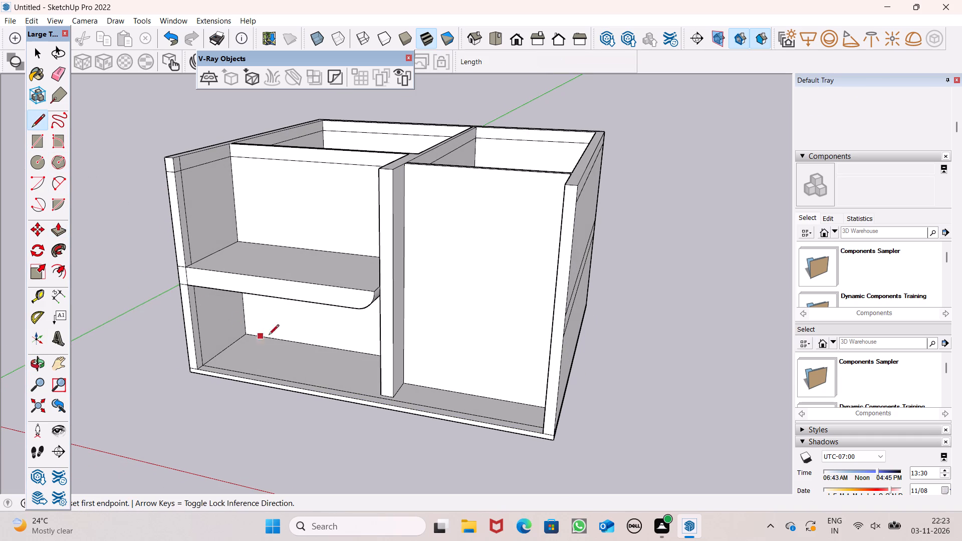
middle_drag(413, 367, 360, 379)
scroll(354, 361, up, 3)
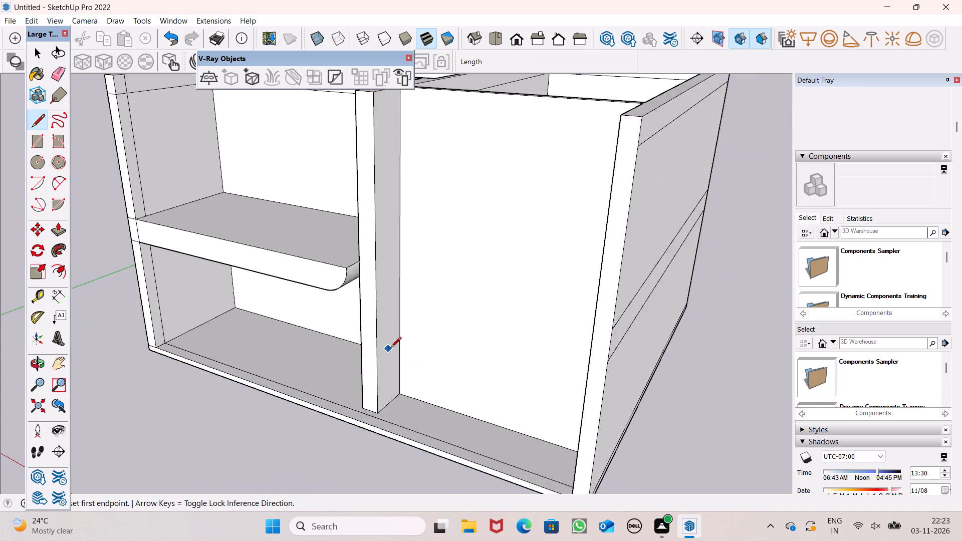
scroll(391, 348, up, 3)
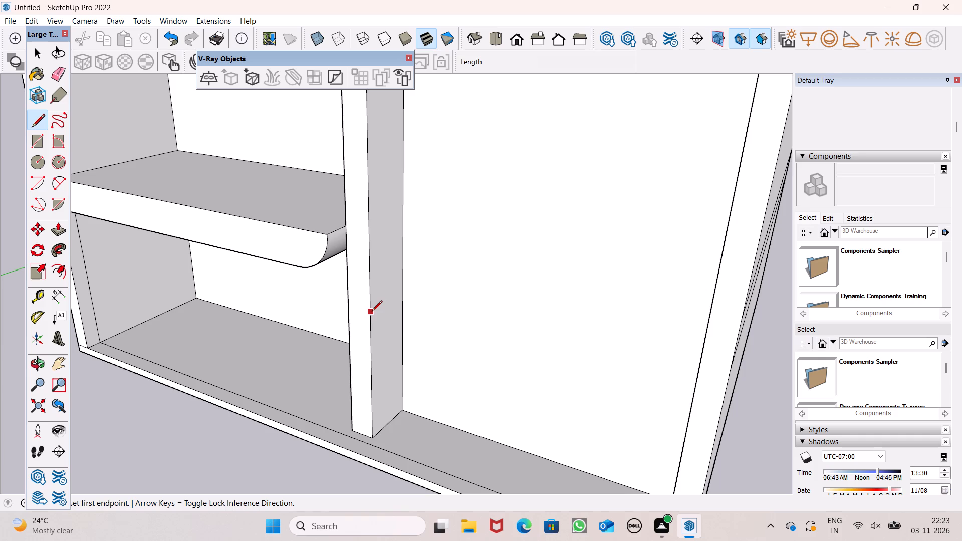
scroll(366, 331, down, 2)
middle_drag(368, 384, 481, 418)
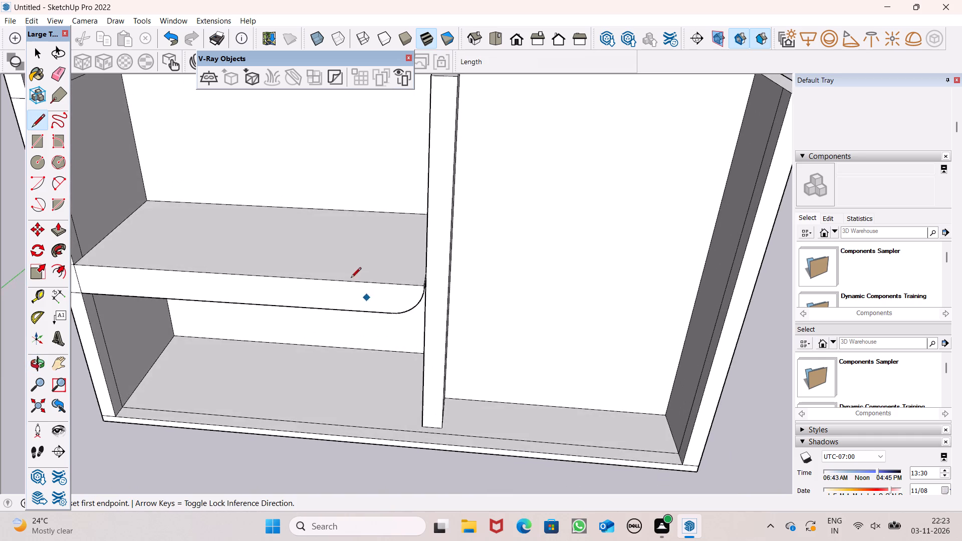
scroll(351, 278, down, 5)
Push/Pull the extended partition's front face forward another 6 1/2" to the line along the front floor edge.
click(64, 235)
scroll(326, 295, down, 1)
middle_drag(374, 346, 387, 374)
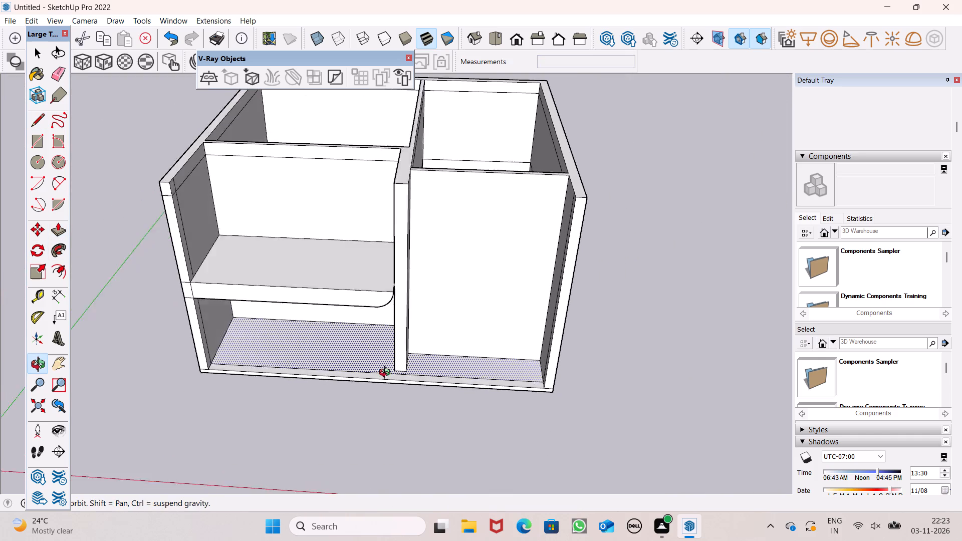
middle_drag(387, 374, 398, 397)
scroll(466, 428, up, 6)
drag(394, 348, 396, 358)
scroll(323, 331, down, 2)
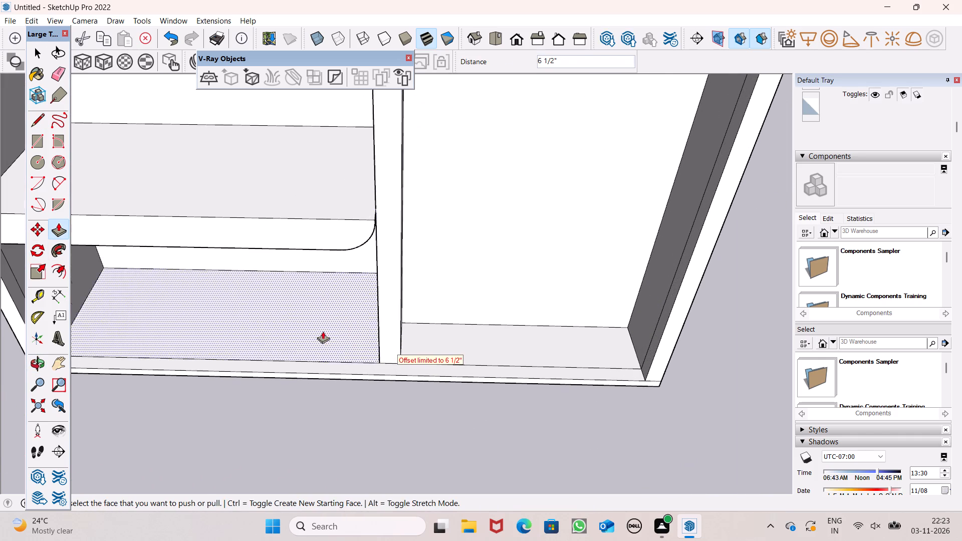
Examine the extended middle partition, its base and the rounded overhang end from the front and from the side.
scroll(323, 331, down, 3)
click(38, 124)
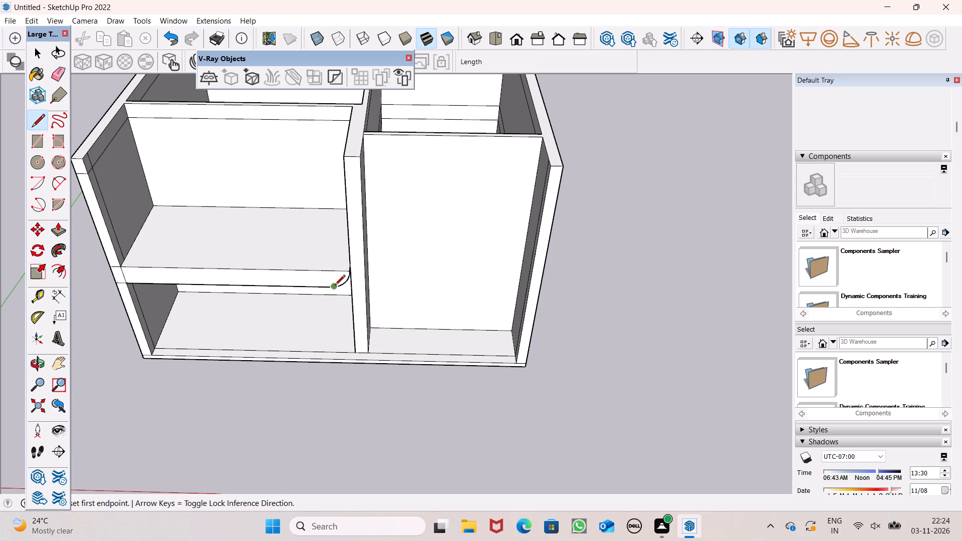
scroll(367, 309, down, 1)
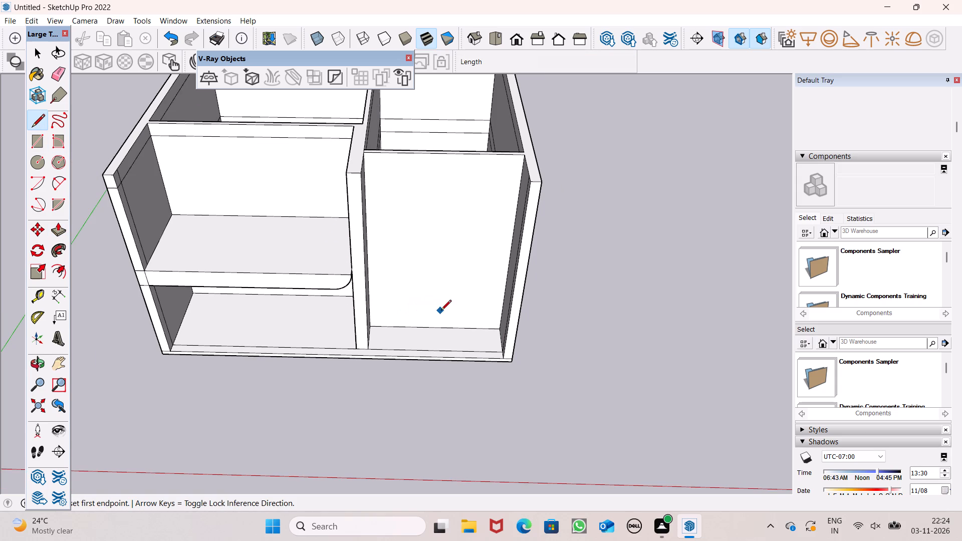
middle_drag(437, 309, 270, 259)
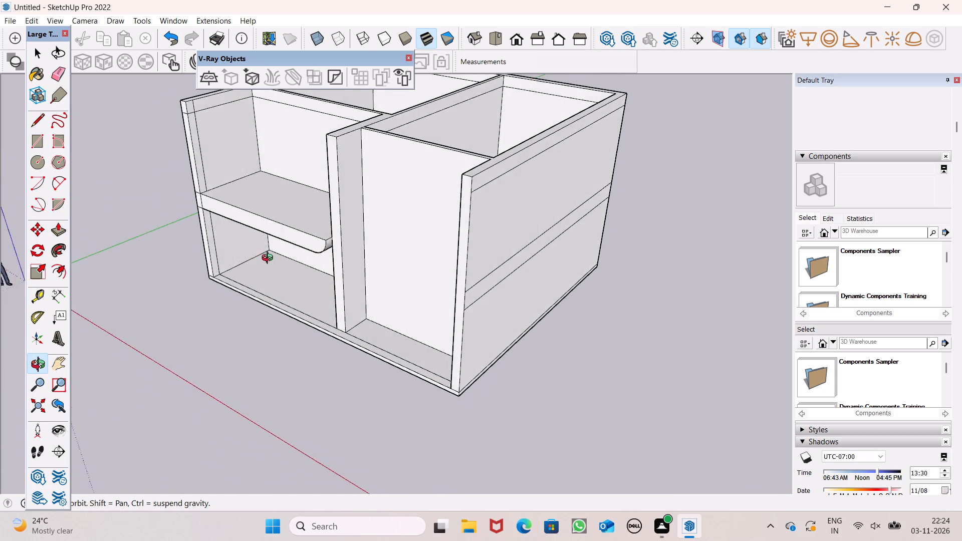
middle_drag(270, 259, 292, 254)
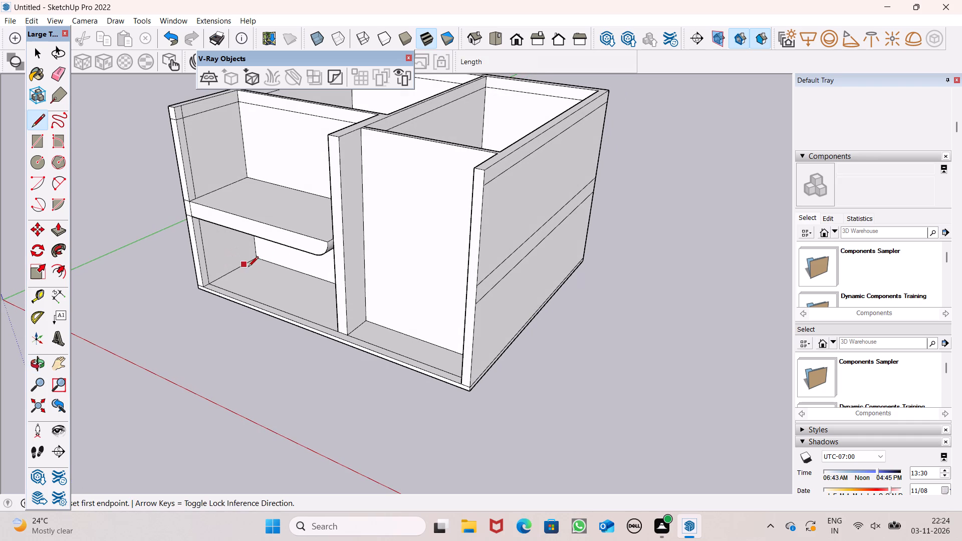
middle_drag(287, 322, 224, 302)
scroll(283, 284, up, 5)
scroll(378, 274, up, 1)
middle_drag(378, 278, 406, 264)
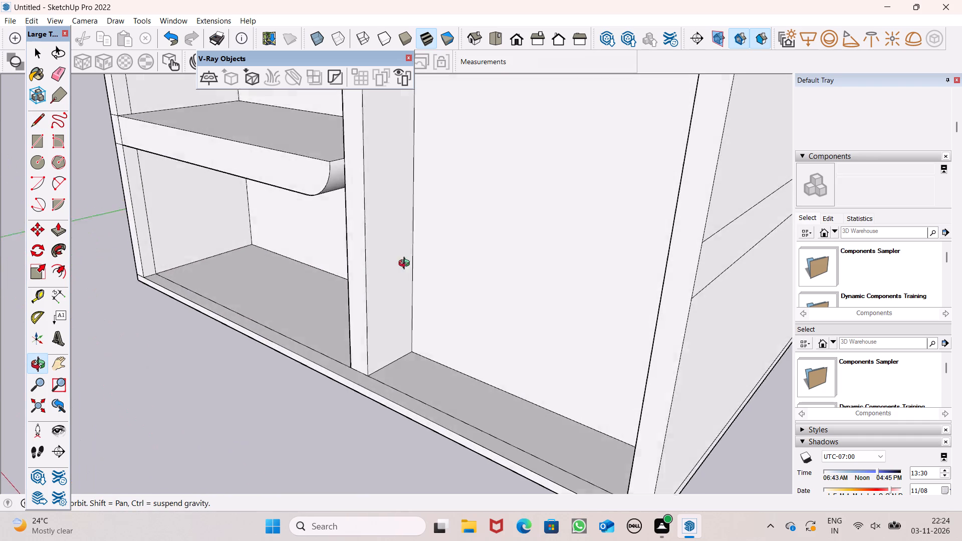
middle_drag(406, 264, 407, 285)
scroll(404, 279, up, 5)
scroll(353, 168, down, 4)
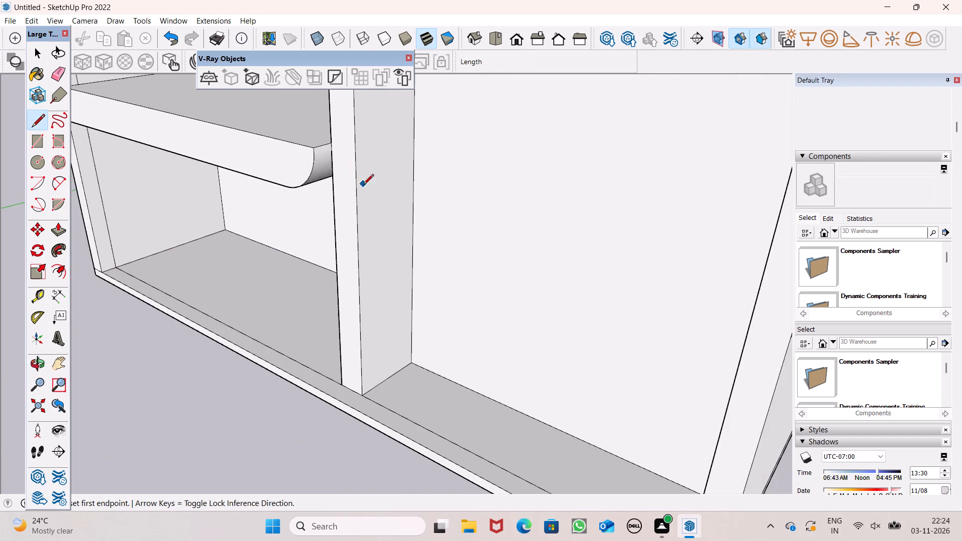
middle_drag(363, 185, 461, 178)
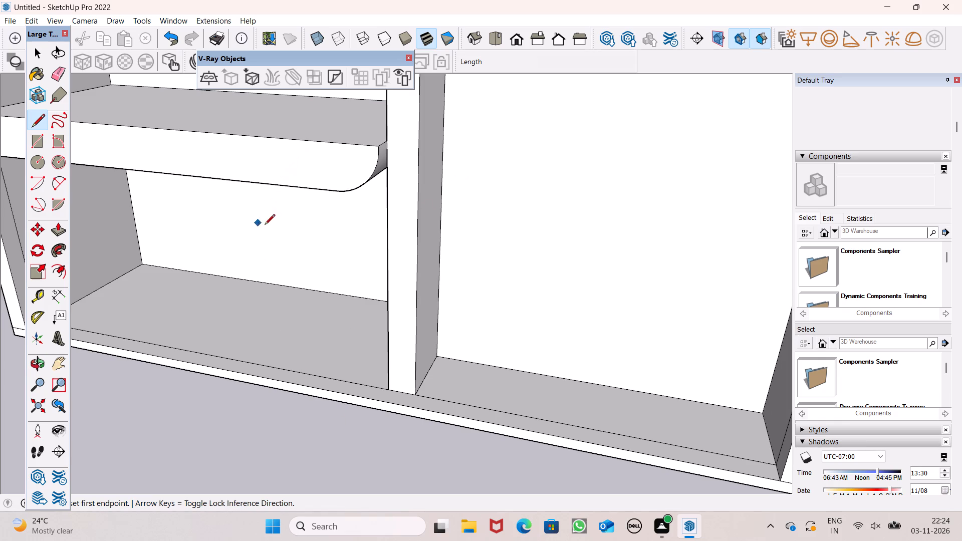
scroll(284, 240, down, 1)
middle_drag(392, 266, 311, 266)
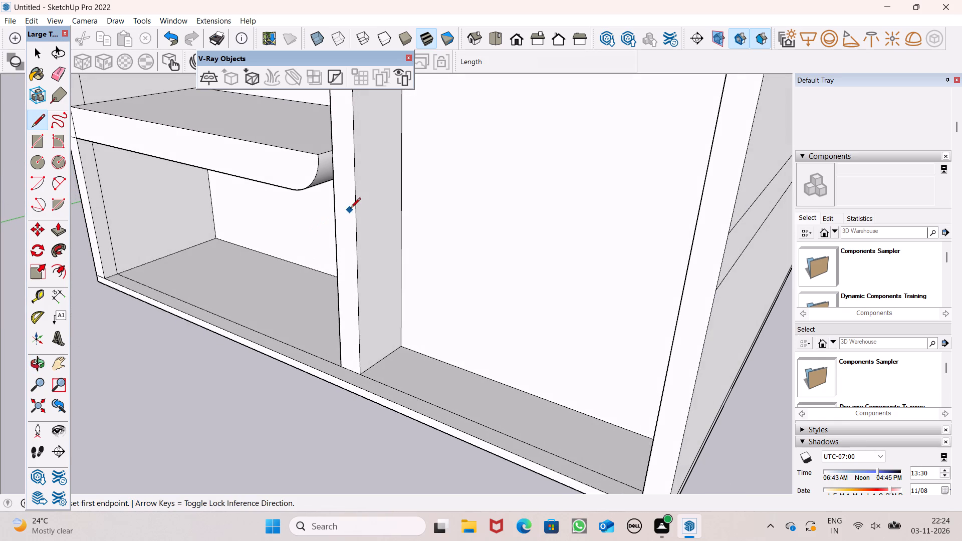
middle_drag(360, 232, 361, 241)
scroll(336, 238, down, 1)
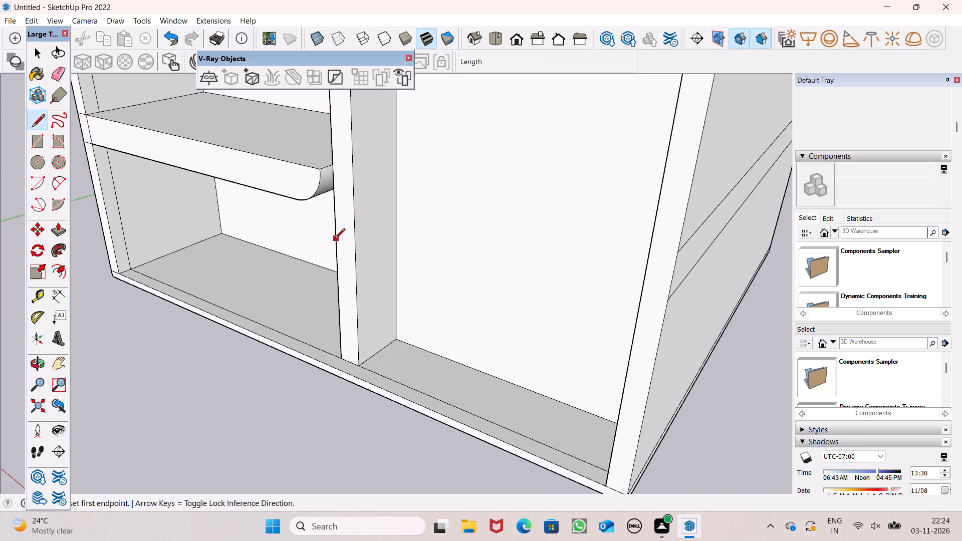
middle_drag(358, 285, 466, 256)
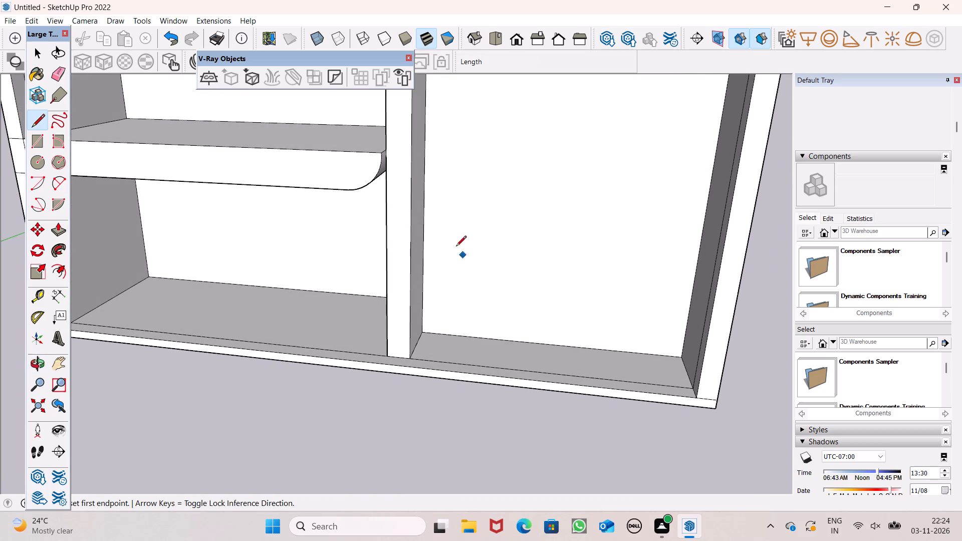
middle_drag(467, 253, 378, 269)
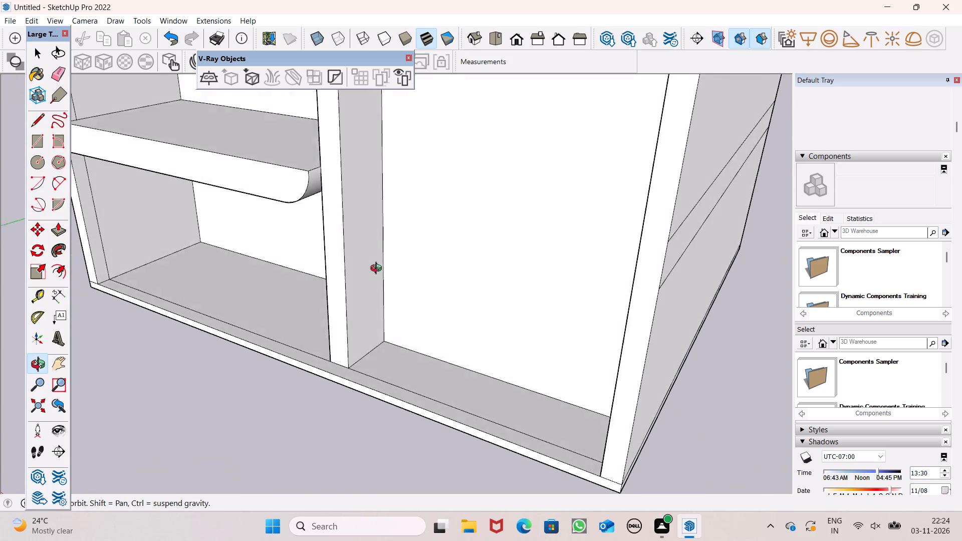
middle_drag(378, 269, 393, 260)
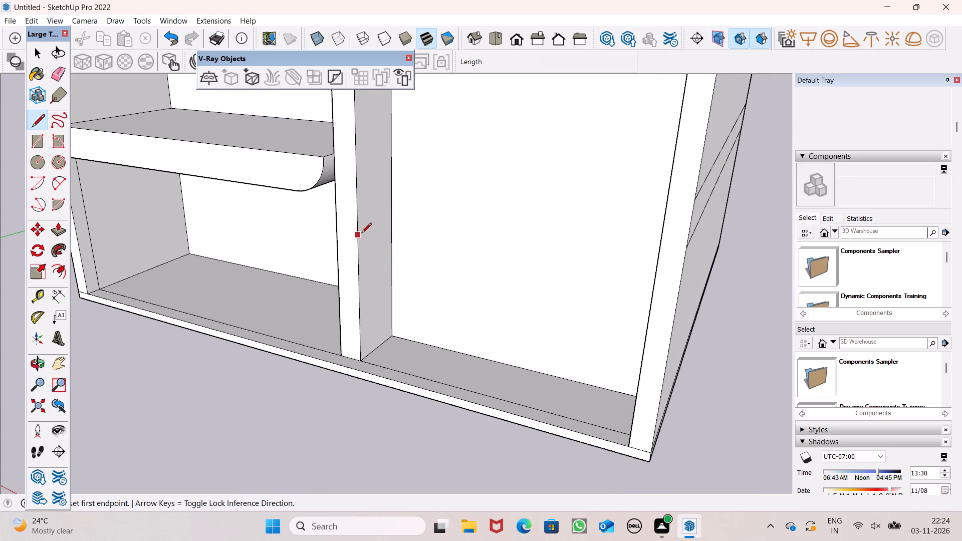
Outline a narrow strip on the partition's side face with a 7 1/4" horizontal line and a vertical line about 8' 9" down to the floor.
click(358, 216)
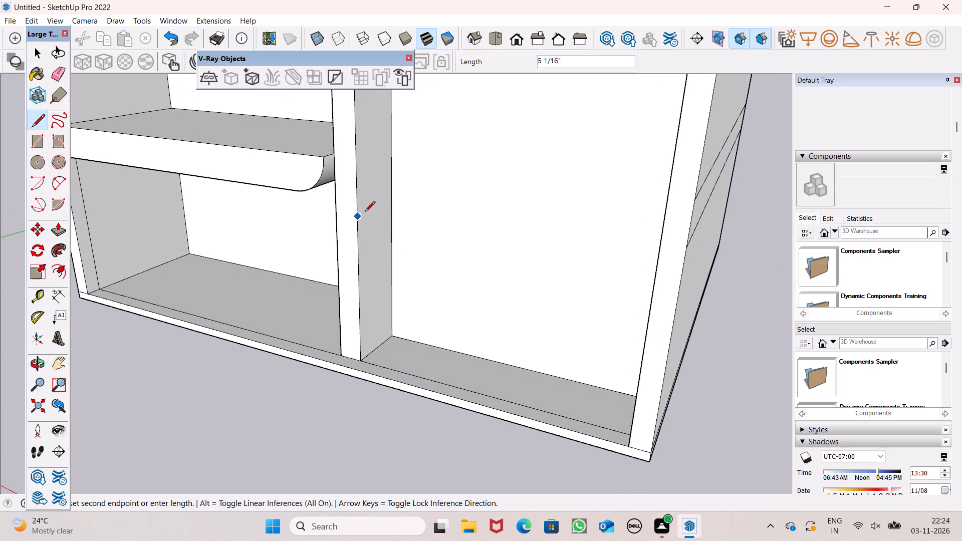
middle_drag(368, 234, 323, 243)
scroll(337, 222, up, 5)
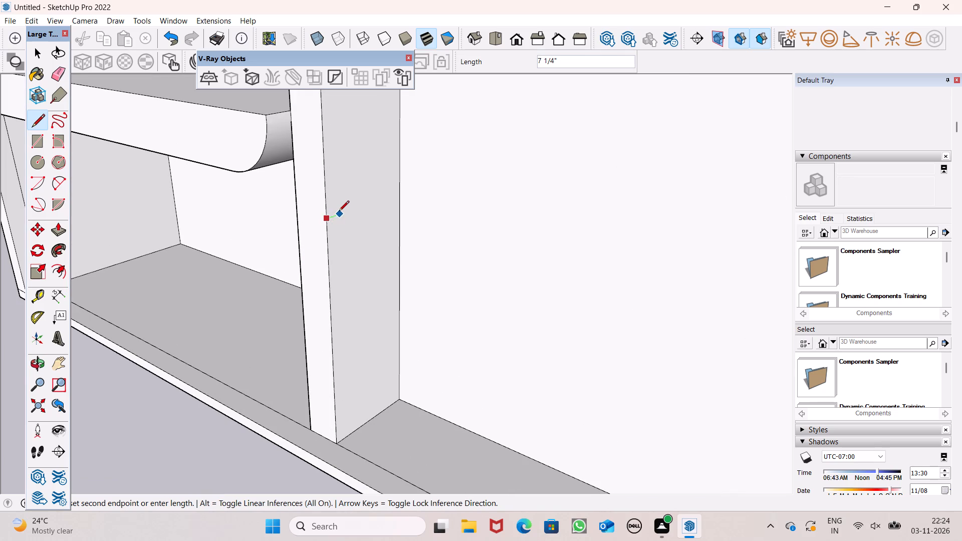
click(339, 212)
scroll(344, 278, down, 5)
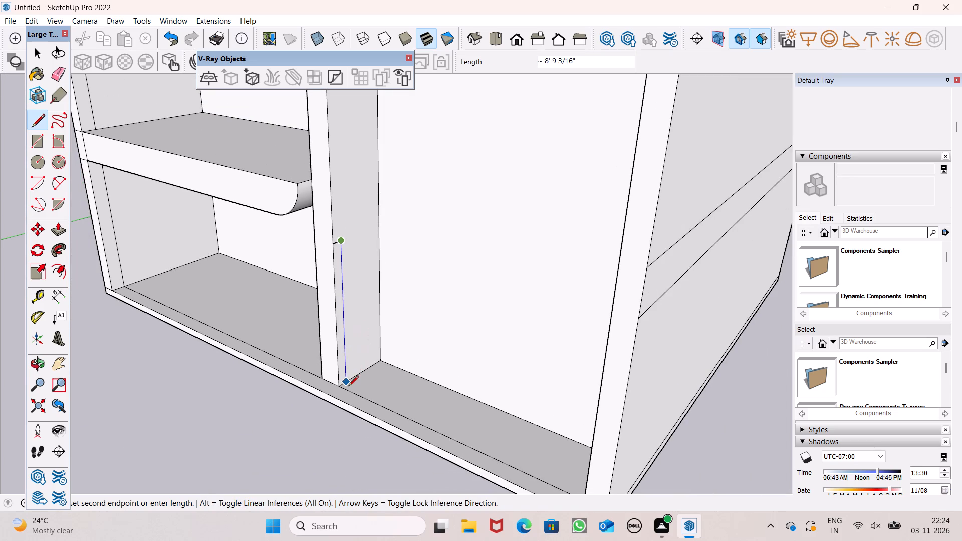
click(348, 387)
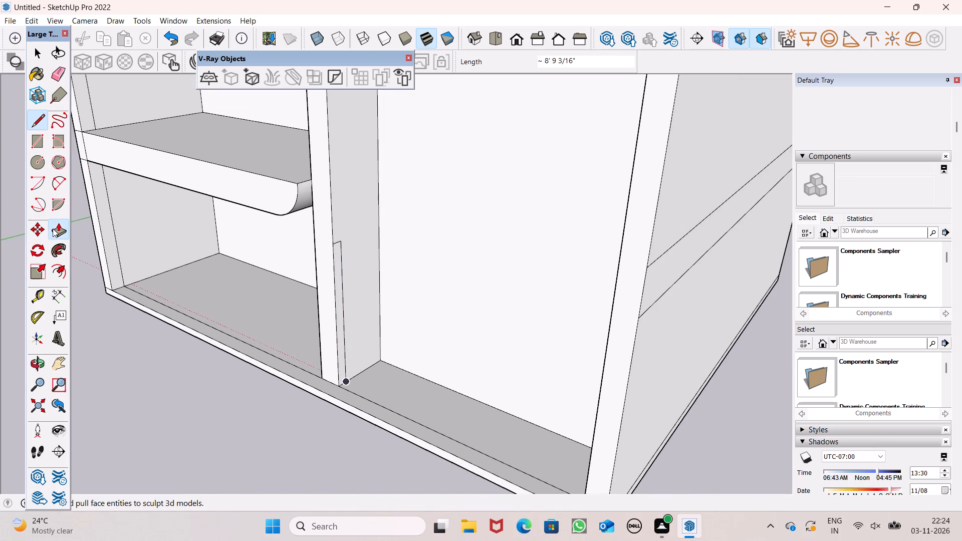
Push/Pull the narrow strip about 15' 4 11/16" across to the opposite side wall to form a low front wall.
click(53, 228)
middle_drag(159, 289, 180, 332)
scroll(233, 198, down, 4)
scroll(288, 311, up, 4)
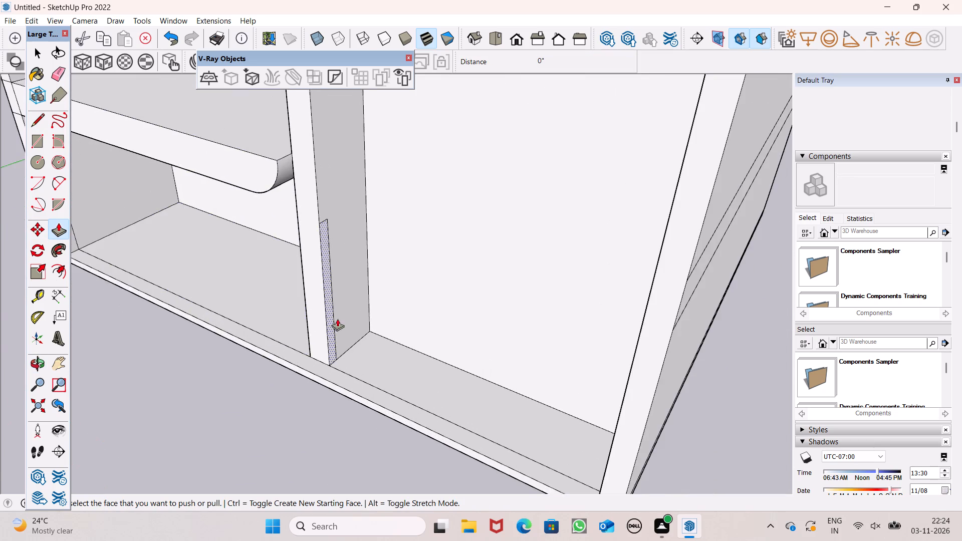
scroll(259, 163, down, 6)
middle_drag(297, 268, 320, 292)
scroll(318, 299, up, 4)
drag(300, 284, 539, 391)
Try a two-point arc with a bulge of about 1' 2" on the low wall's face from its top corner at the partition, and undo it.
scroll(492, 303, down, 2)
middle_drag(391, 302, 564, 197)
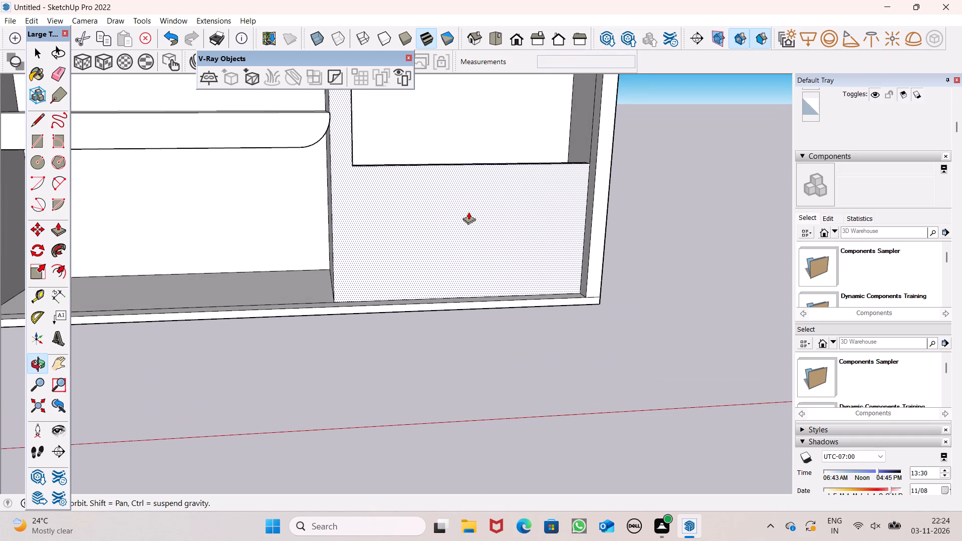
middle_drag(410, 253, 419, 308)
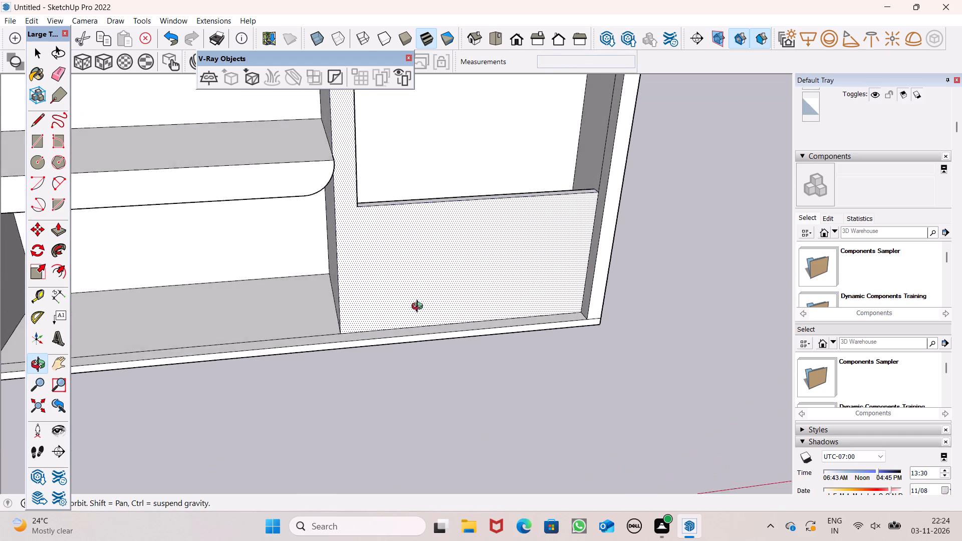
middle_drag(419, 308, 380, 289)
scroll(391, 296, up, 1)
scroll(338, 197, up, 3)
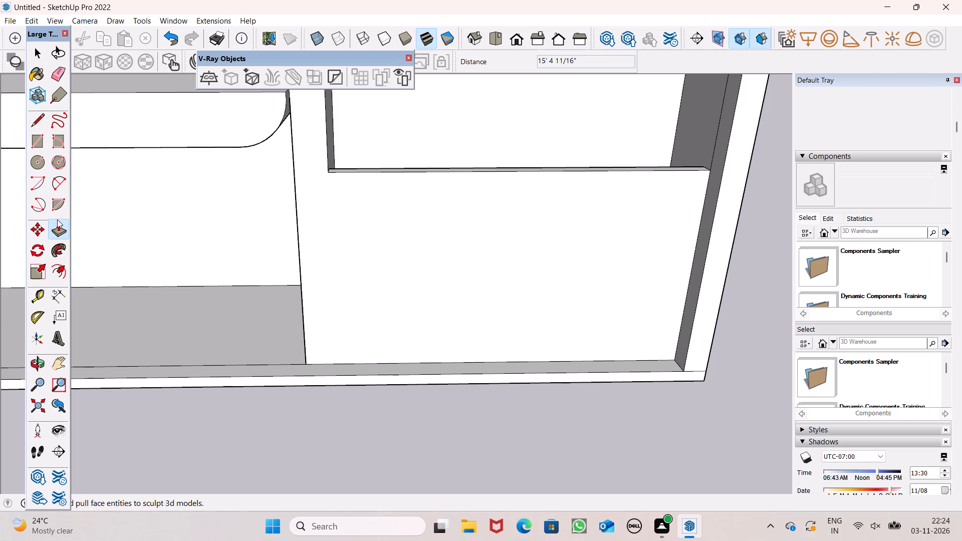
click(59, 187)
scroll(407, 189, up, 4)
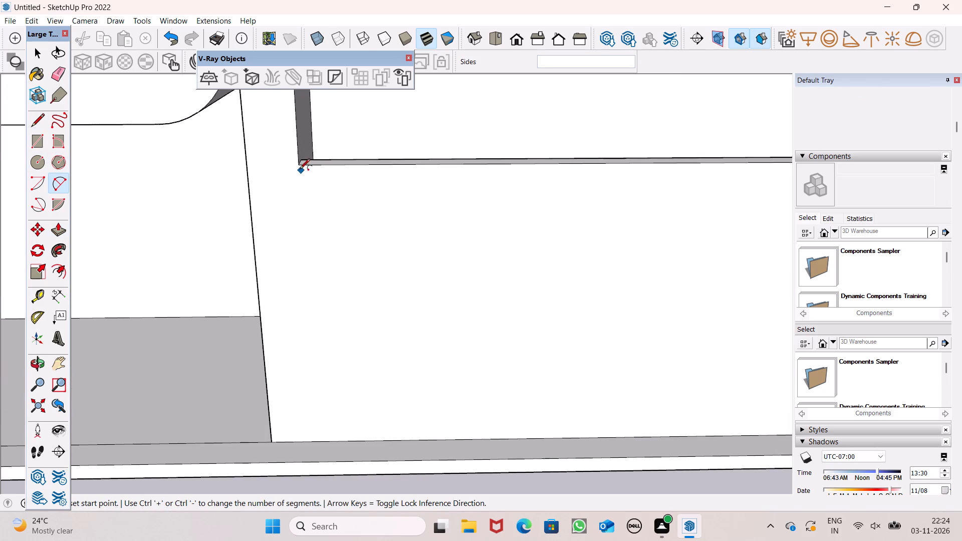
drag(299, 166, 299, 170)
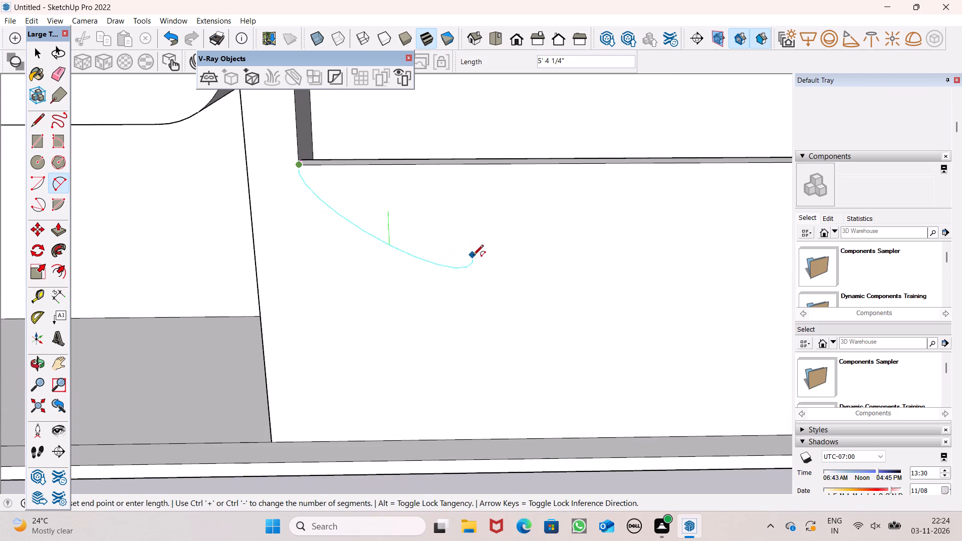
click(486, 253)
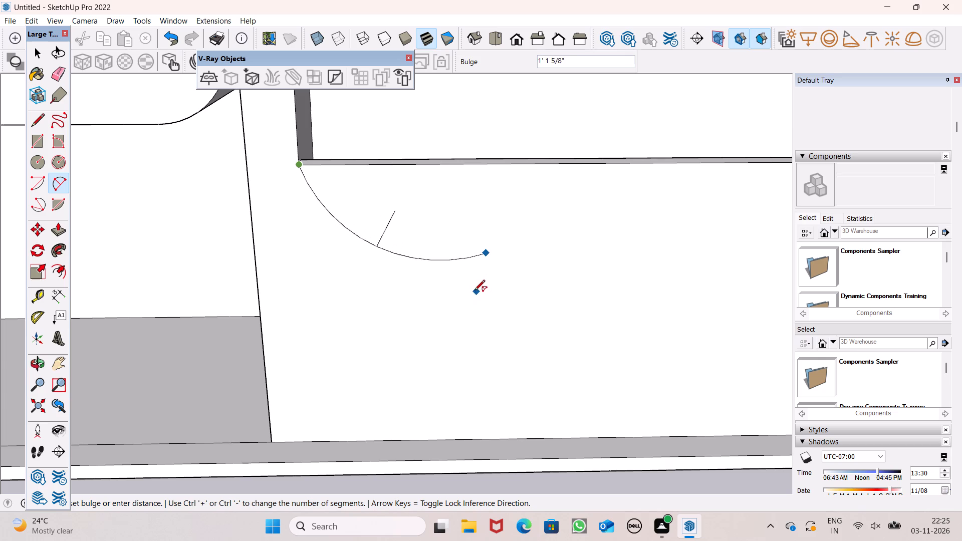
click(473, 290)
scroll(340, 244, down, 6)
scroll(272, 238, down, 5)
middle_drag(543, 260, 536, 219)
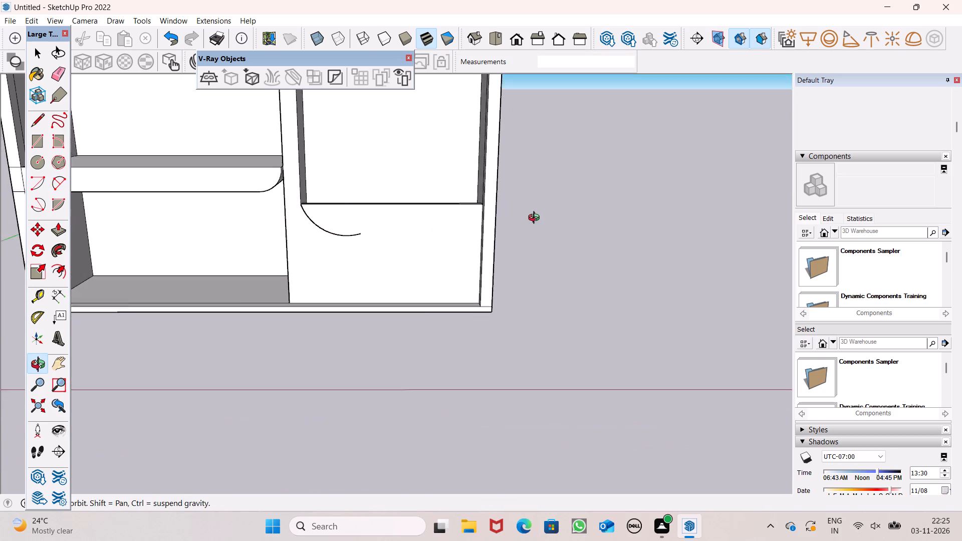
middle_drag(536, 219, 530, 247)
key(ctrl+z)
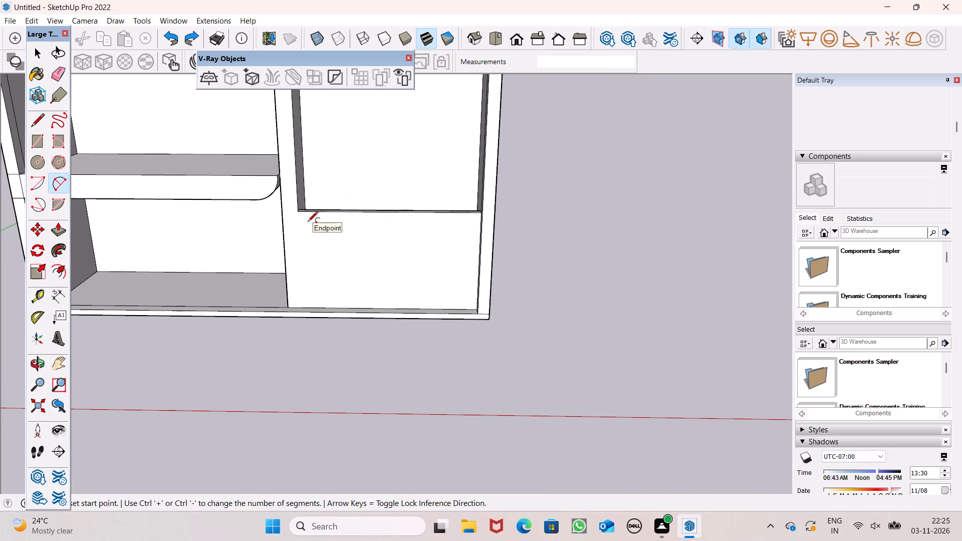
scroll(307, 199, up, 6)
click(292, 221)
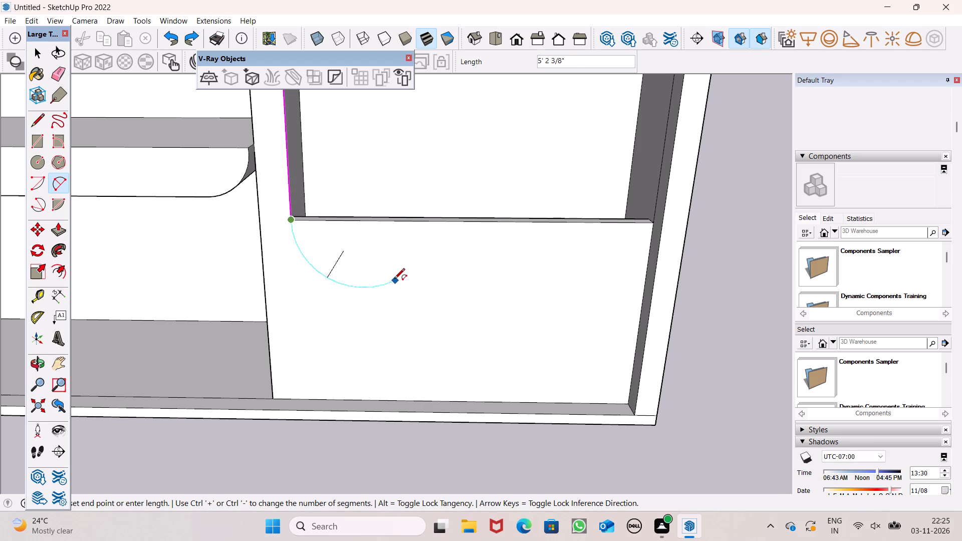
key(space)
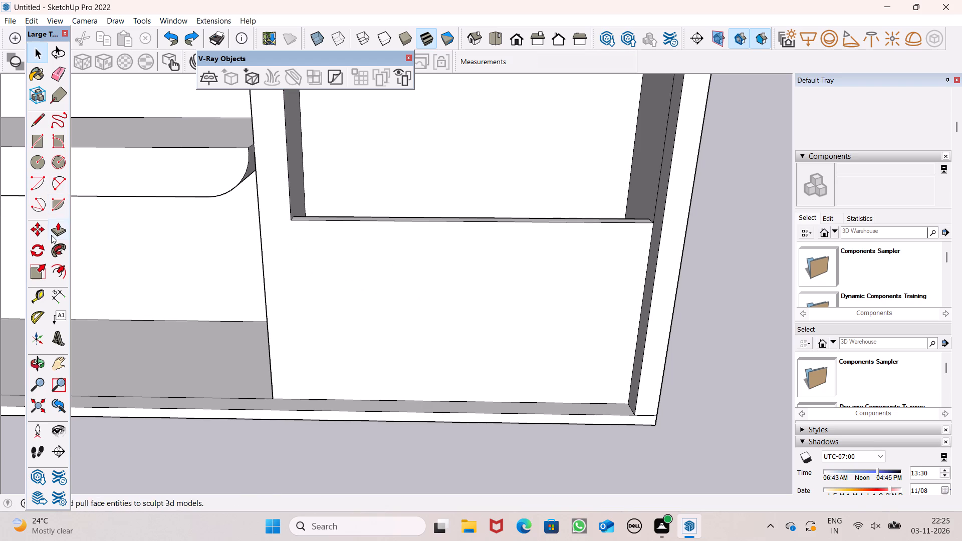
Draw an arc about 4' 11" across with a 1' 3" bulge on the low wall's face, starting at its top corner beside the partition.
click(58, 194)
click(59, 191)
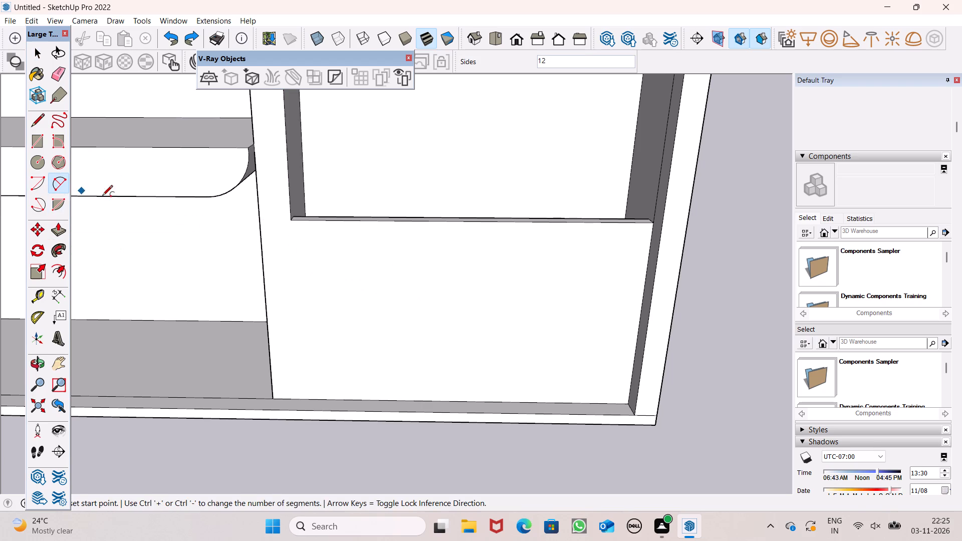
middle_drag(272, 248, 282, 231)
scroll(282, 231, up, 5)
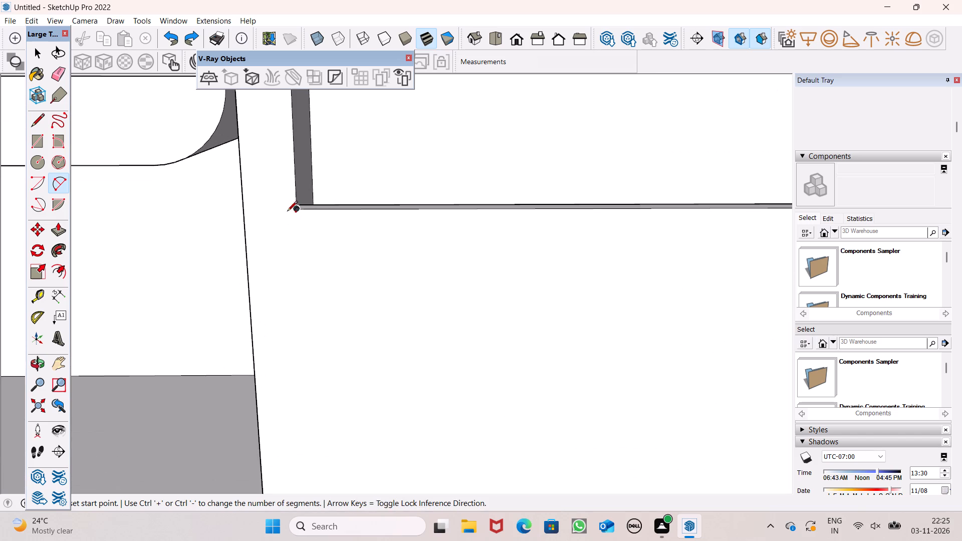
click(294, 210)
scroll(287, 238, down, 3)
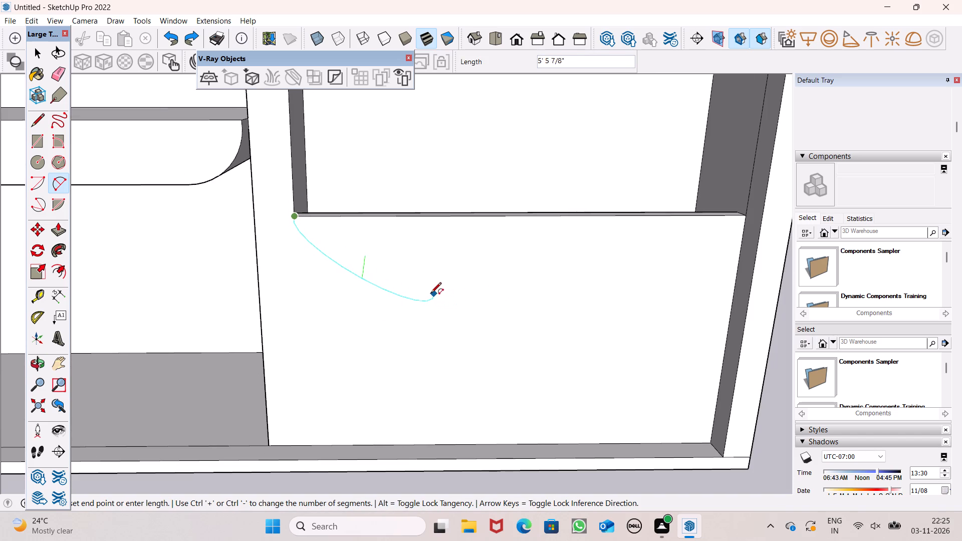
middle_drag(418, 284, 411, 303)
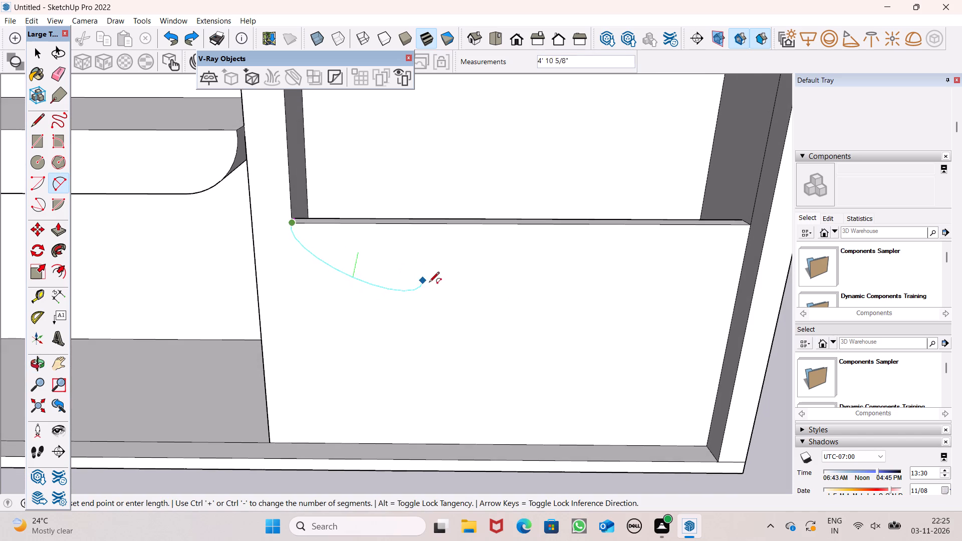
click(423, 278)
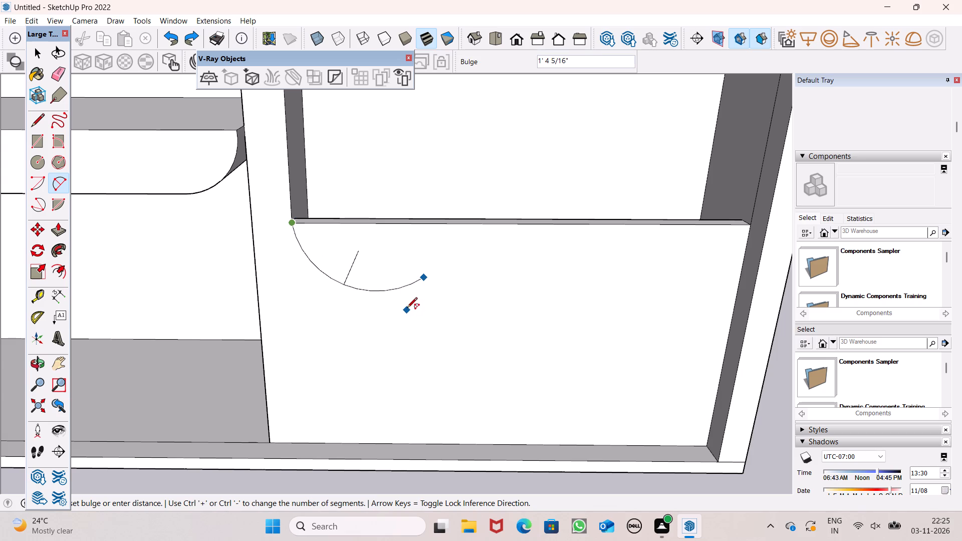
click(407, 307)
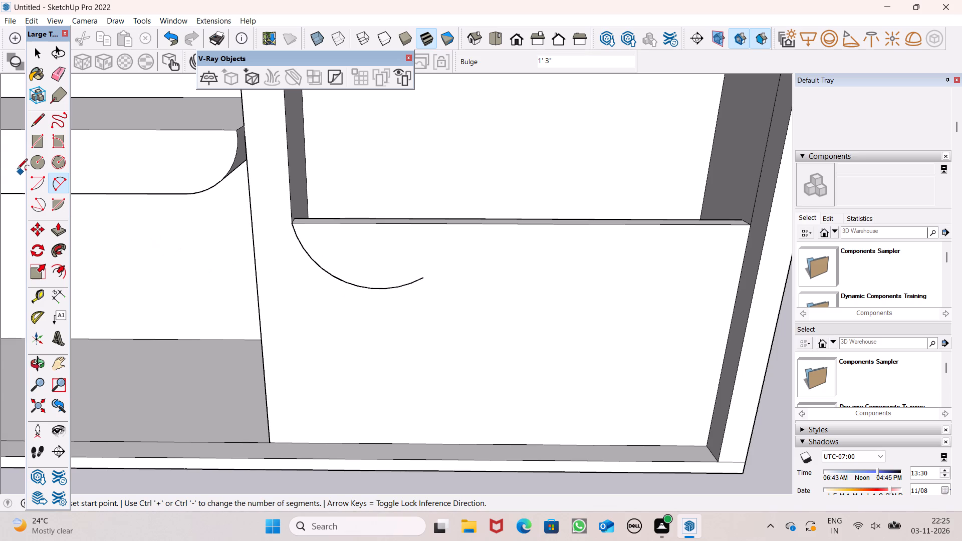
Draw a horizontal line on the low wall's face from the arc's free end across to the opposite side wall.
click(33, 116)
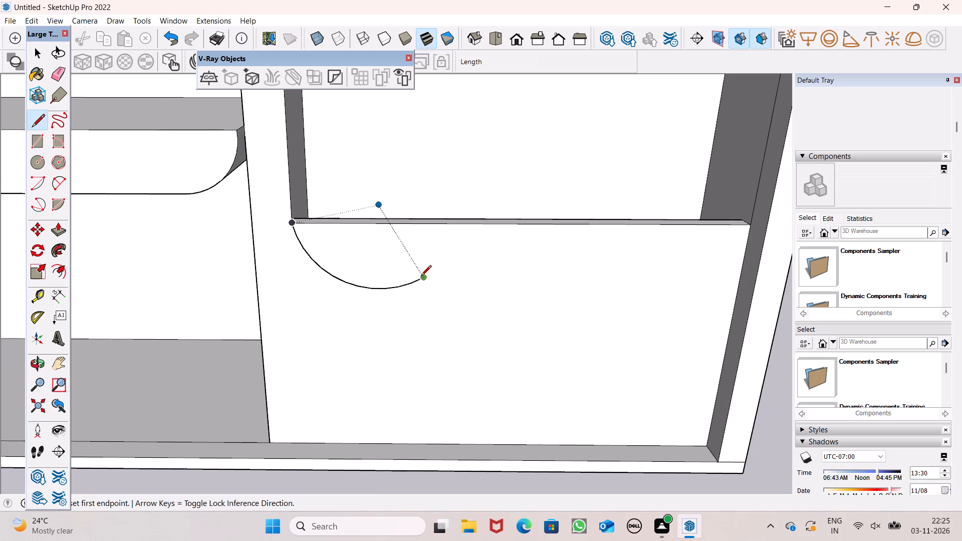
click(421, 277)
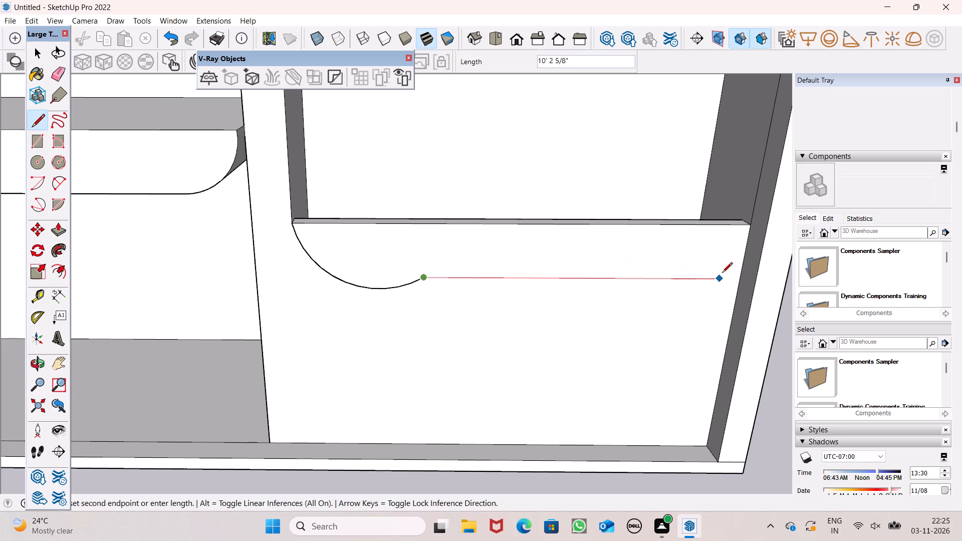
click(743, 274)
Erase the low wall's long top edges above the arc and line, undoing the extra erasure made at the partition corner.
middle_drag(442, 247, 394, 293)
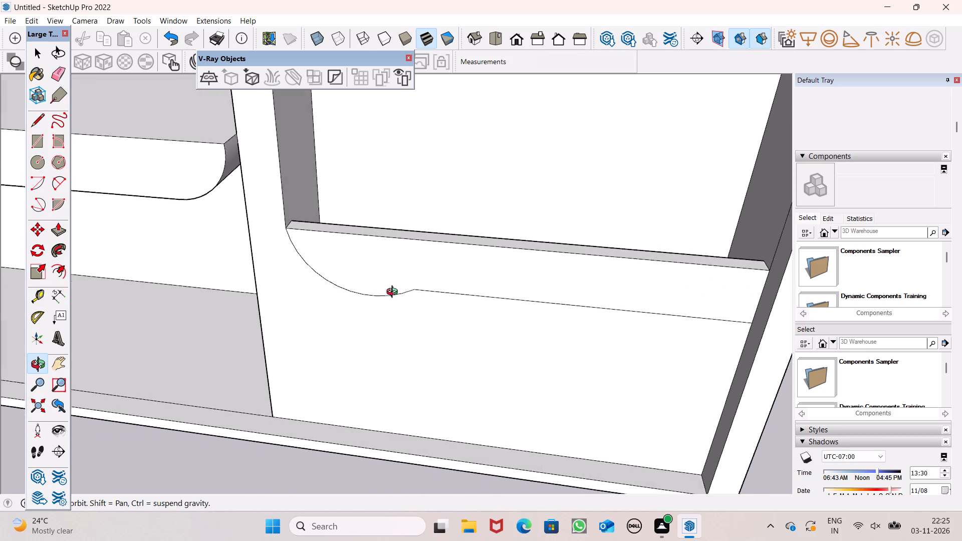
middle_drag(394, 293, 317, 277)
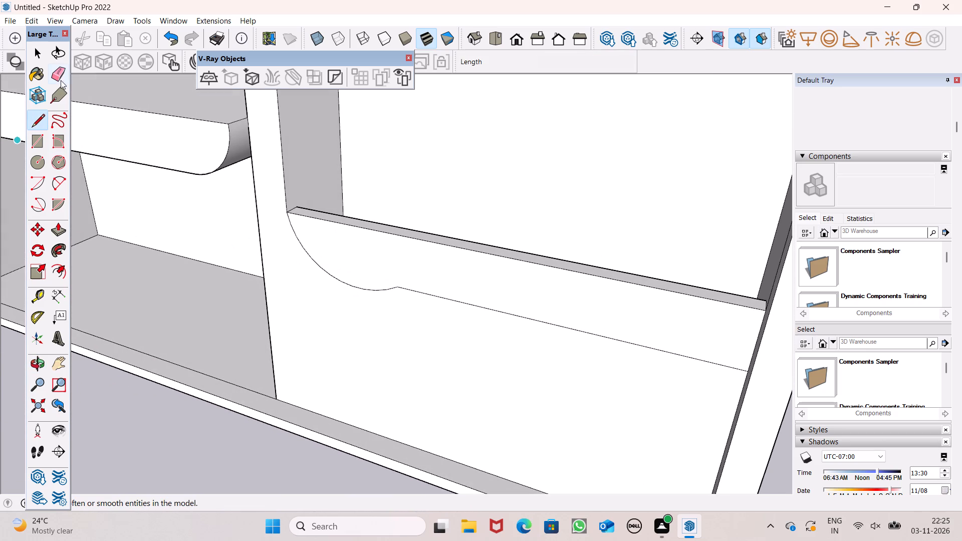
click(61, 75)
drag(338, 226, 343, 221)
drag(364, 215, 363, 221)
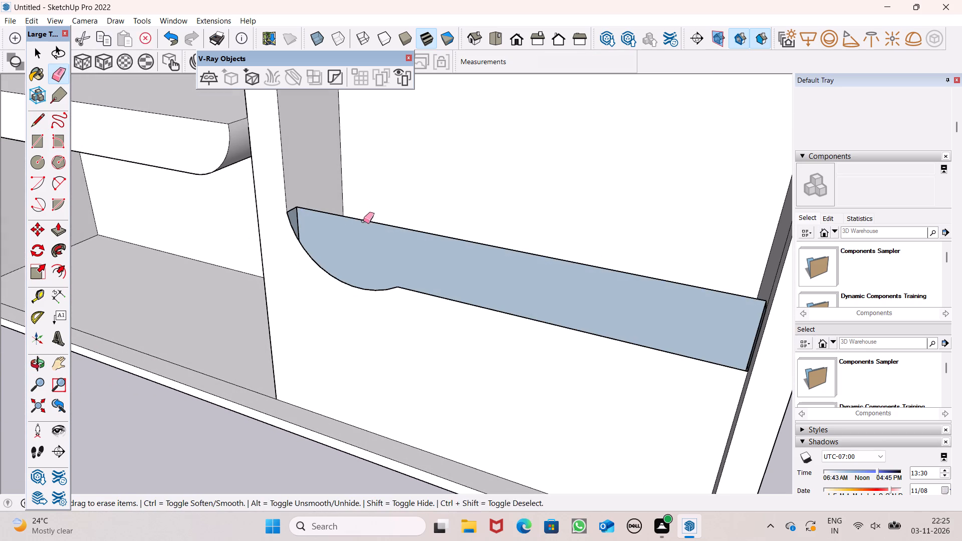
drag(363, 221, 363, 221)
drag(293, 205, 295, 217)
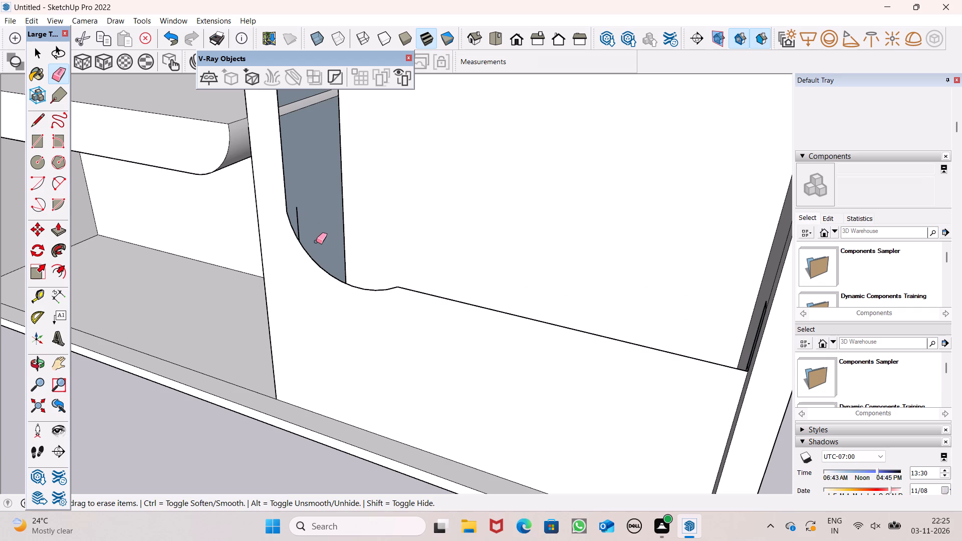
key(ctrl+z)
Push/Pull the front face below the curved cut about 6 13/16" inward to form the low wall's top surface.
ctrl+middle_drag(342, 261, 183, 341)
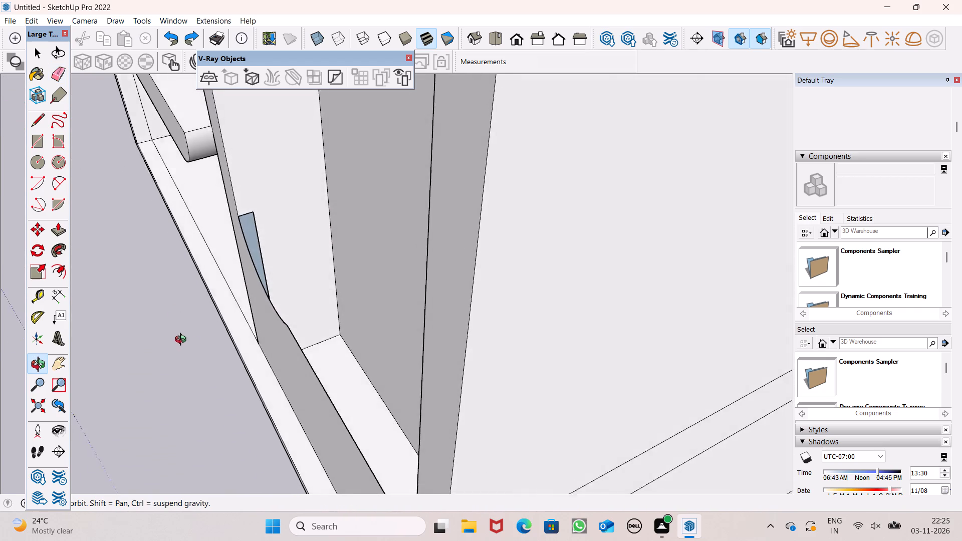
ctrl+middle_drag(183, 341, 307, 294)
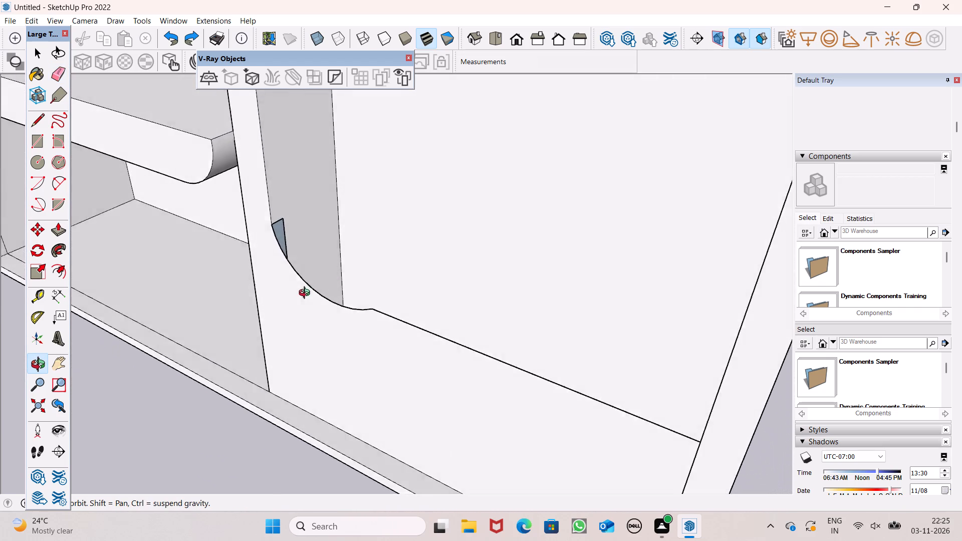
ctrl+middle_drag(307, 294, 306, 302)
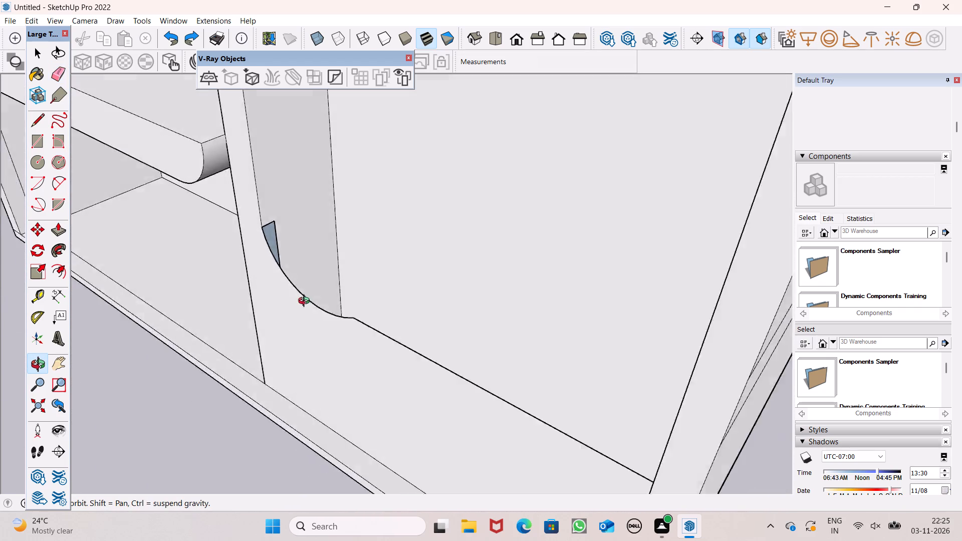
ctrl+middle_drag(306, 302, 198, 365)
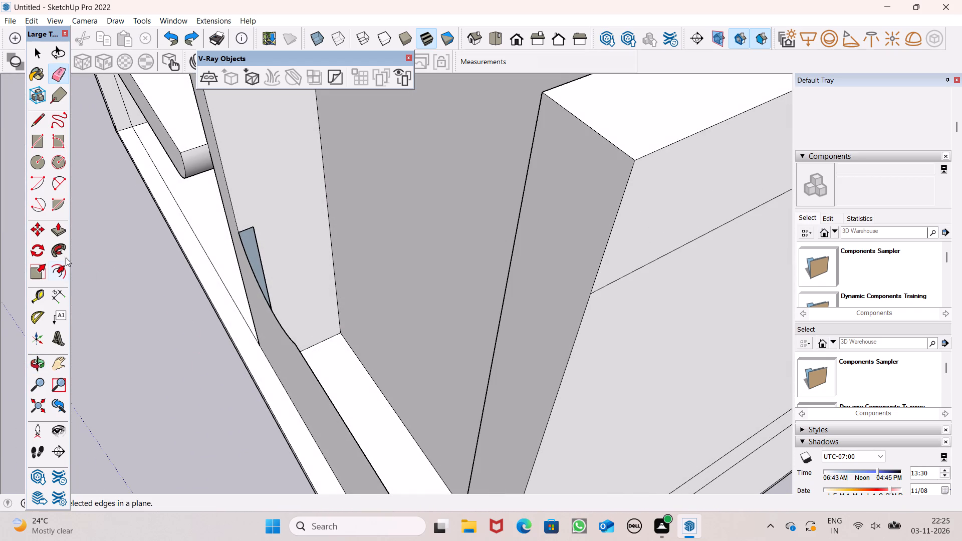
click(63, 232)
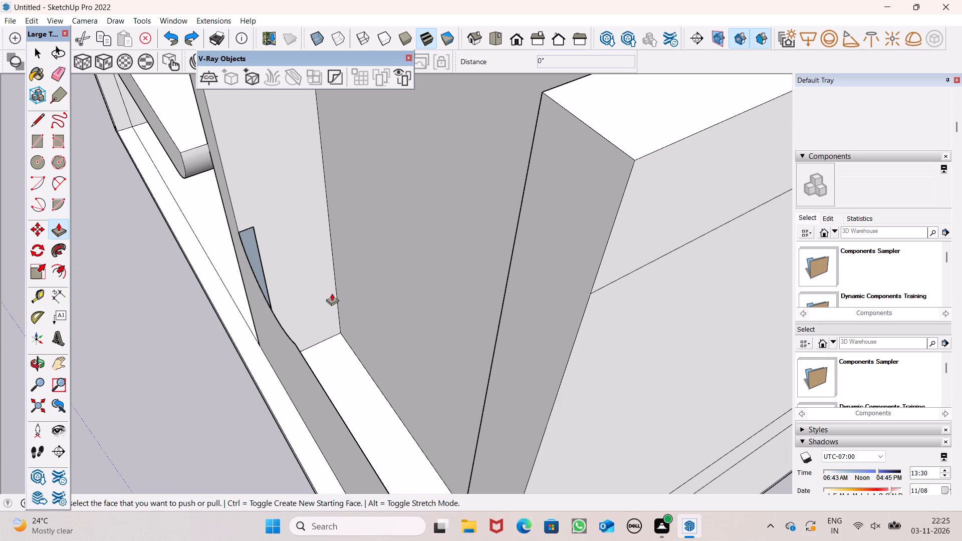
scroll(336, 282, up, 1)
scroll(297, 417, up, 1)
middle_drag(295, 441, 231, 389)
scroll(231, 389, up, 1)
middle_drag(194, 384, 294, 389)
scroll(120, 450, up, 8)
middle_drag(334, 365, 202, 413)
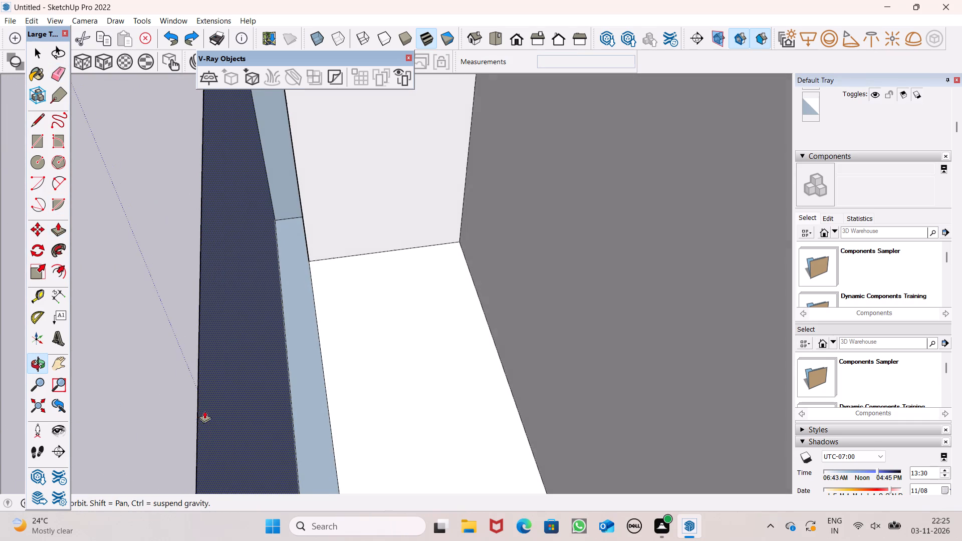
drag(245, 393, 282, 396)
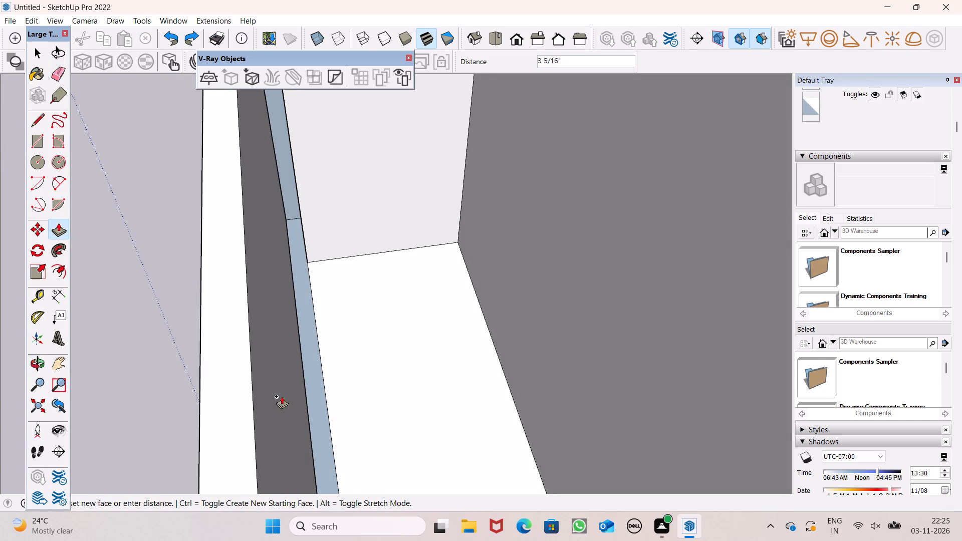
drag(282, 396, 316, 390)
Examine the low wall's curved top and its junctions with the partition and side wall from the front and above.
scroll(291, 390, down, 4)
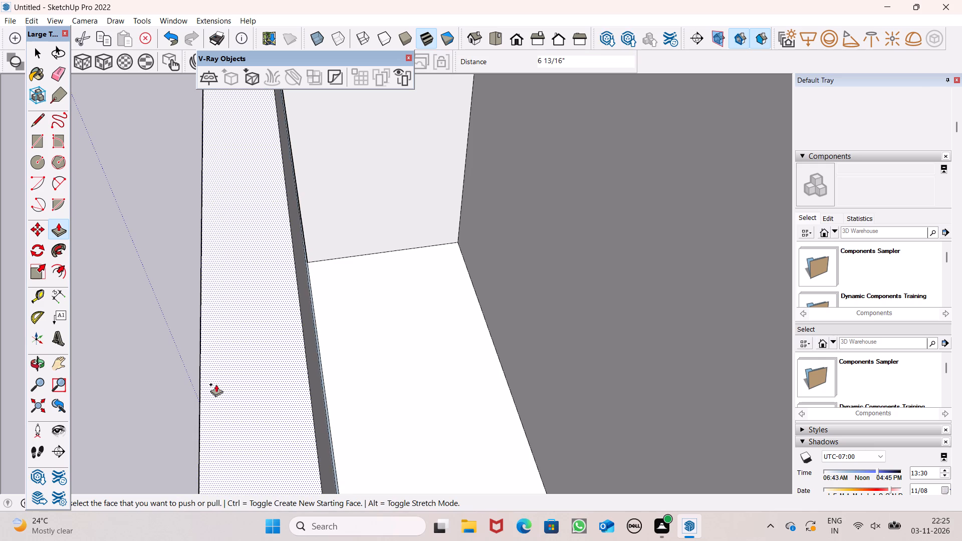
middle_drag(215, 380, 459, 293)
scroll(459, 293, up, 1)
scroll(344, 237, down, 14)
middle_drag(344, 297, 432, 228)
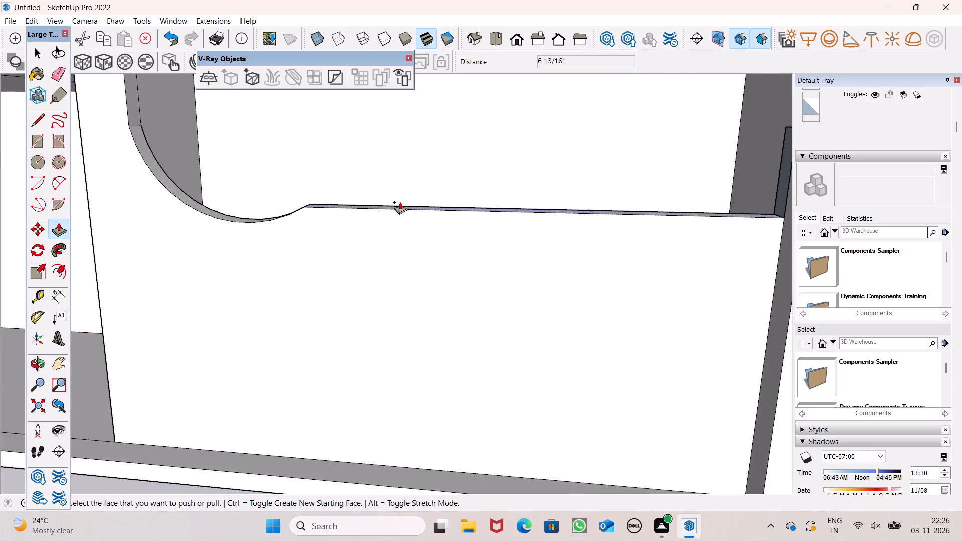
scroll(384, 206, down, 5)
scroll(369, 220, up, 1)
scroll(366, 223, down, 1)
key(space)
scroll(345, 227, down, 6)
middle_drag(372, 250, 410, 236)
scroll(408, 235, down, 2)
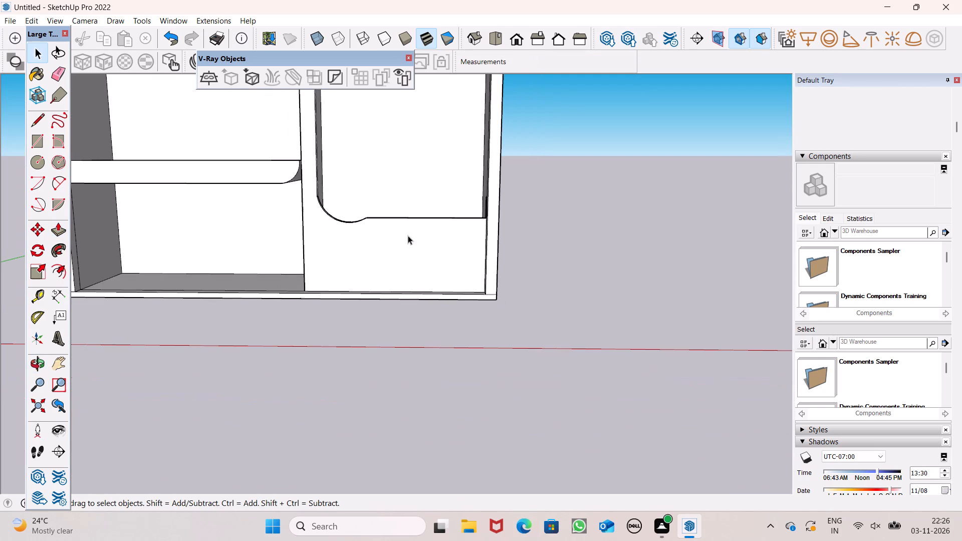
scroll(408, 235, down, 8)
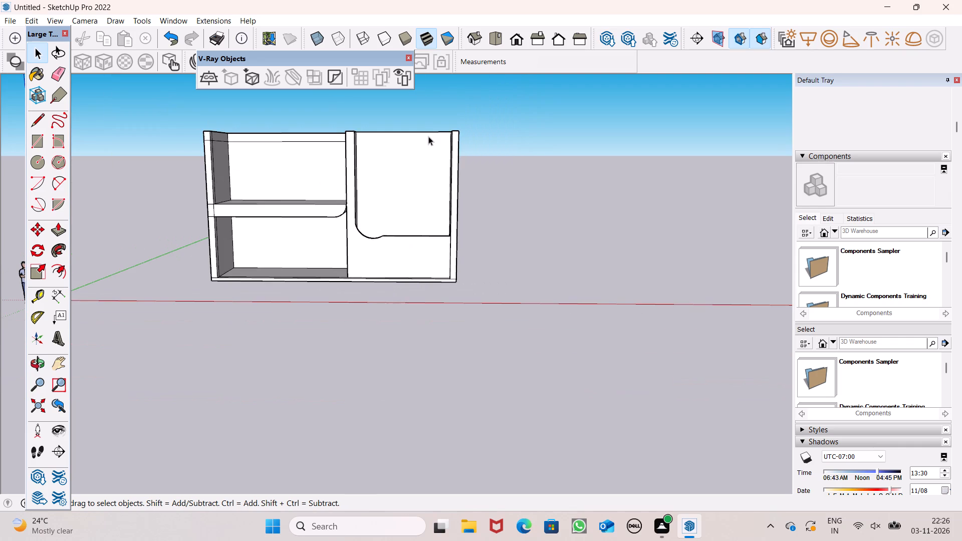
scroll(428, 136, up, 3)
key(Tab)
middle_drag(387, 249, 390, 244)
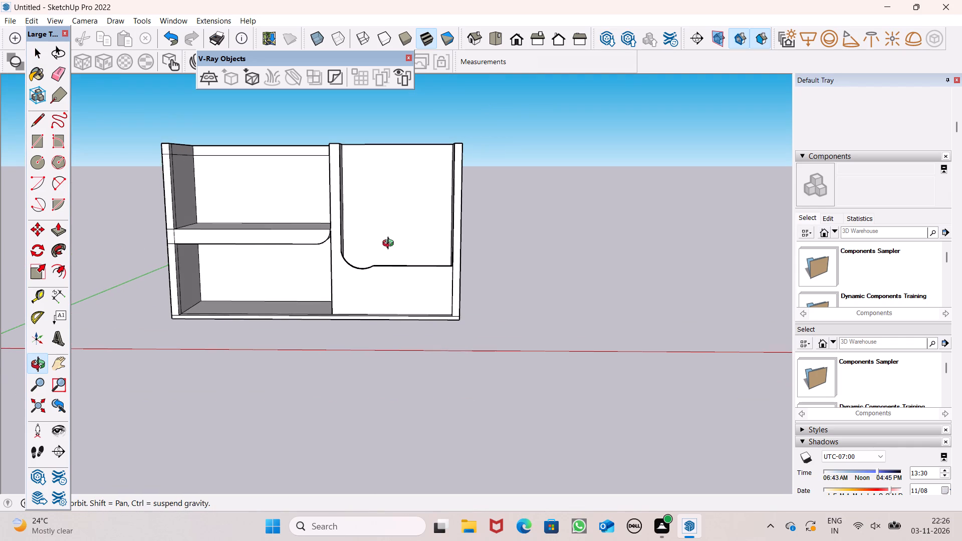
middle_drag(390, 244, 411, 274)
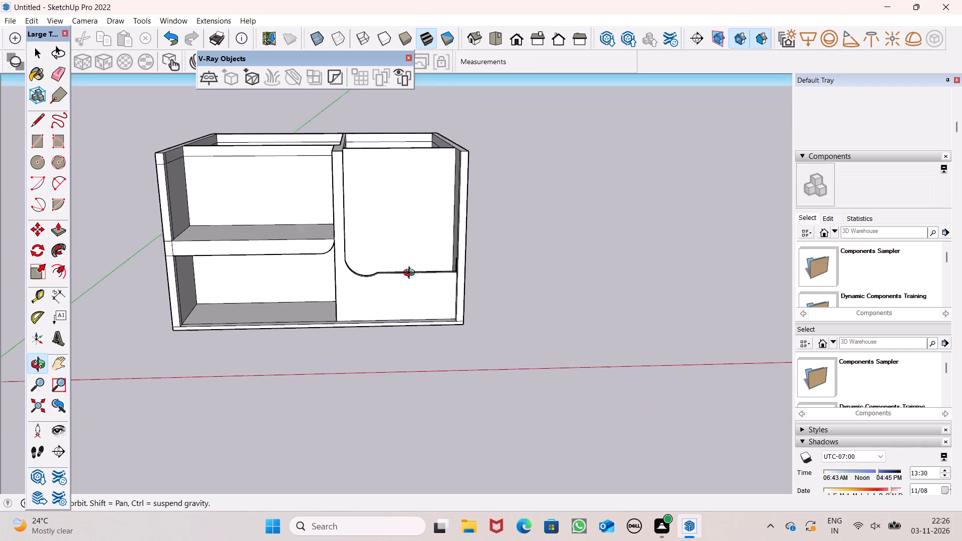
middle_drag(411, 274, 341, 233)
scroll(351, 244, up, 7)
middle_drag(413, 284, 419, 345)
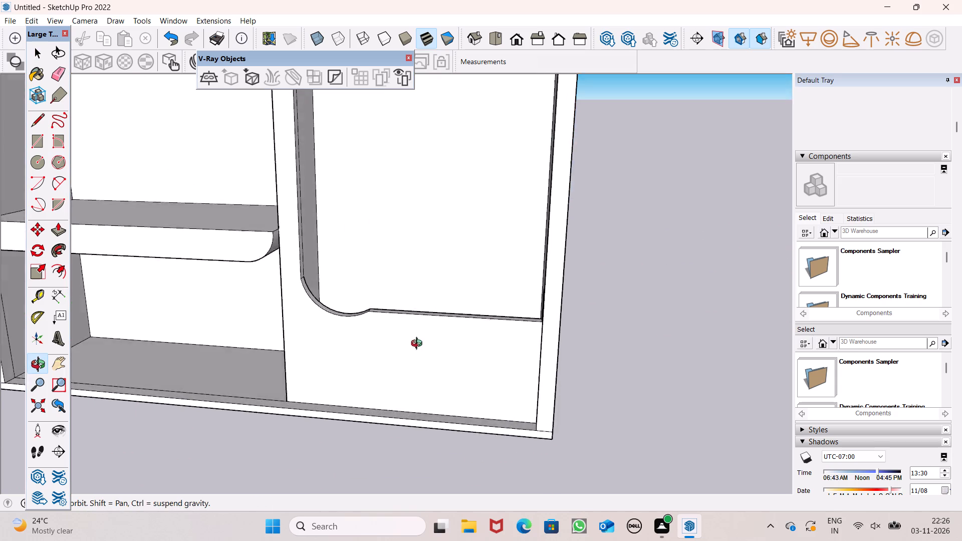
middle_drag(419, 345, 429, 404)
scroll(430, 353, up, 2)
scroll(396, 209, down, 4)
middle_drag(424, 320, 432, 367)
scroll(432, 366, up, 1)
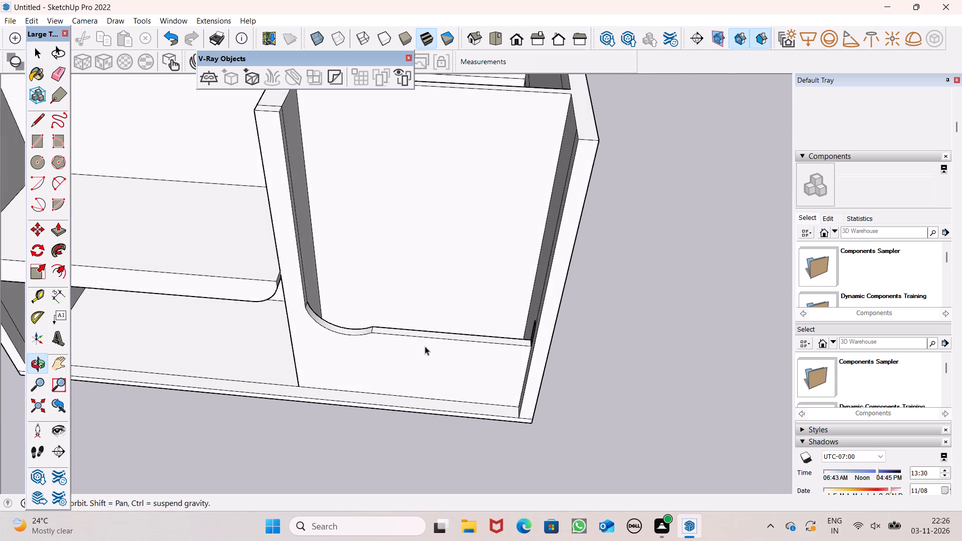
scroll(414, 331, up, 7)
scroll(385, 318, down, 2)
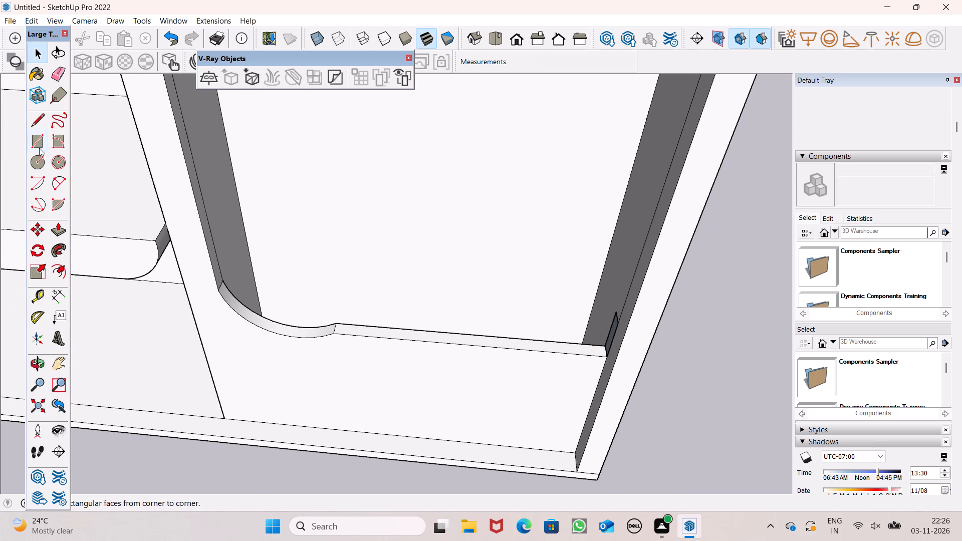
Draw a rectangle about 7' 10 1/4" by 5' 9 11/16" on the back wall just behind the low front wall.
click(37, 140)
middle_drag(482, 292, 488, 347)
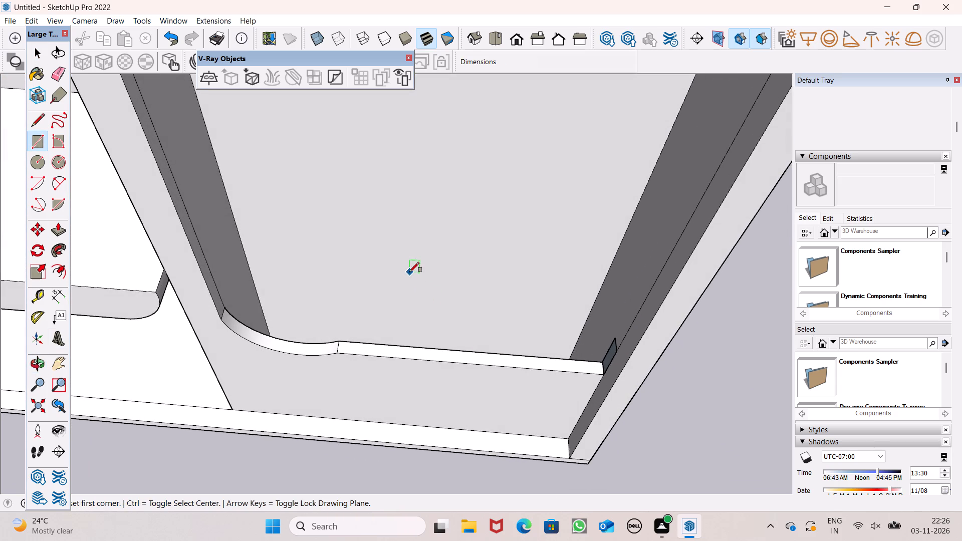
scroll(409, 272, down, 1)
middle_drag(449, 319, 687, 104)
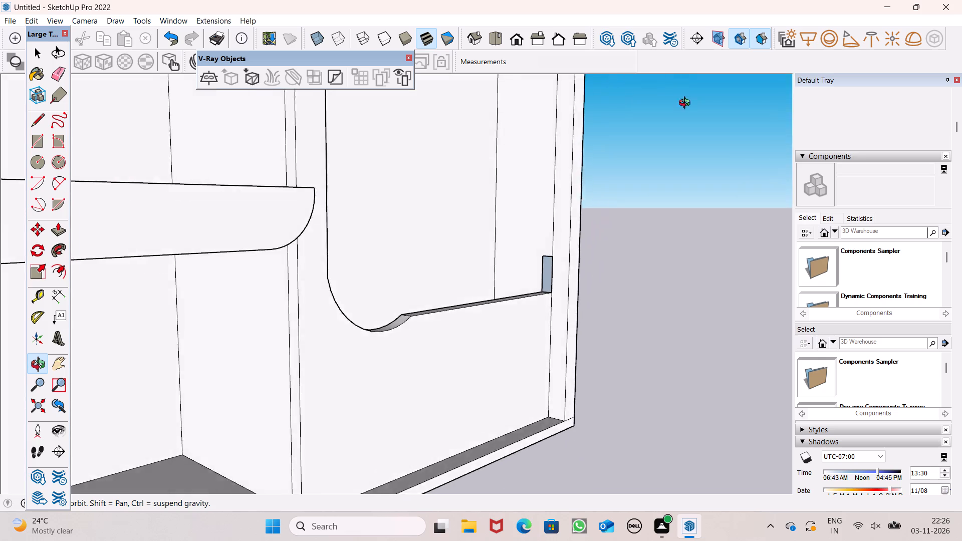
middle_drag(687, 104, 361, 326)
middle_drag(381, 344, 386, 345)
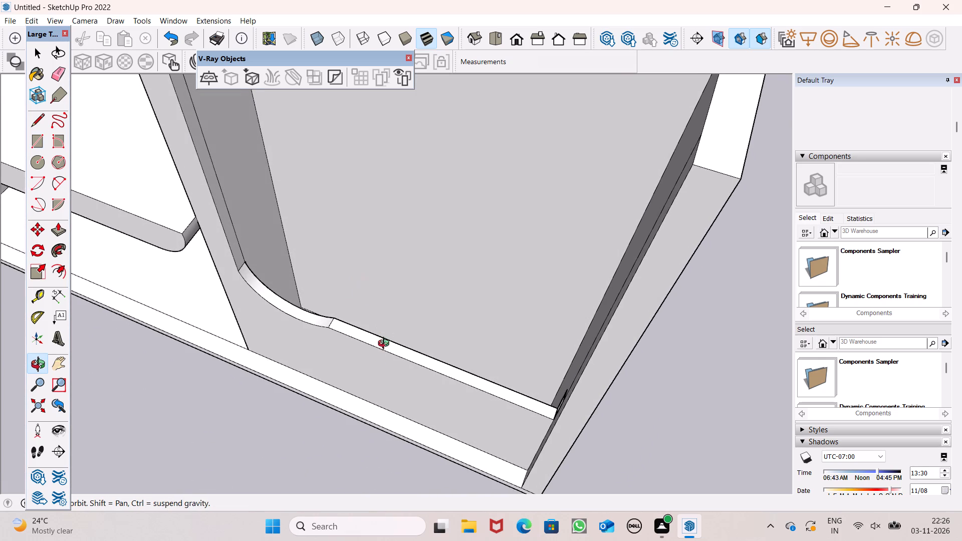
middle_drag(386, 345, 445, 366)
scroll(389, 298, up, 3)
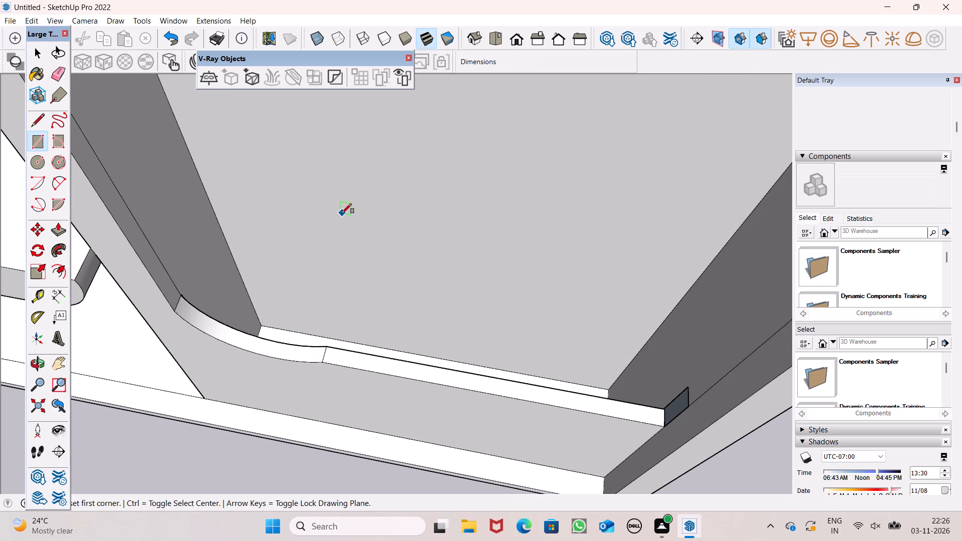
drag(332, 213, 332, 224)
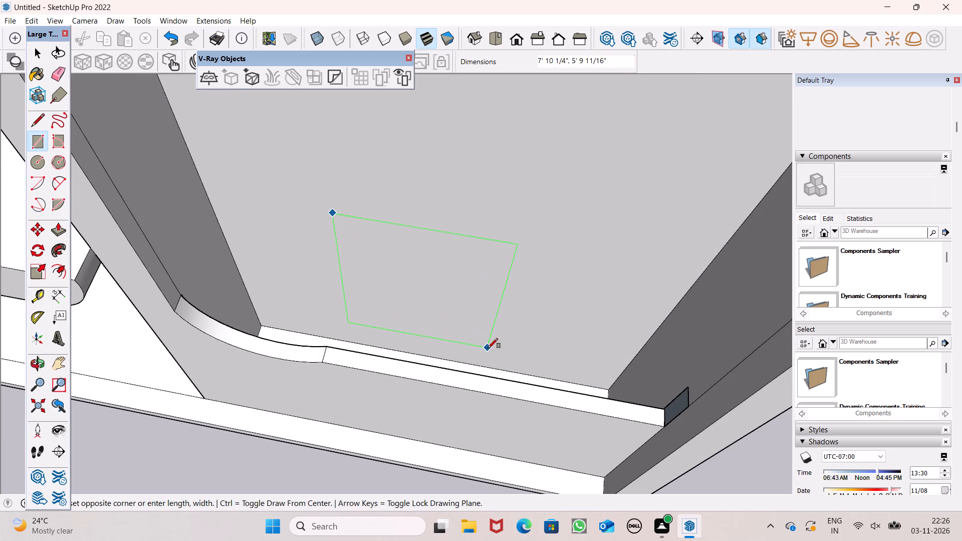
click(488, 348)
Draw a square of about 7' 1 7/16" on the upper part of the same back wall, above the first rectangle.
scroll(454, 264, down, 4)
middle_drag(448, 297, 489, 29)
scroll(450, 201, down, 6)
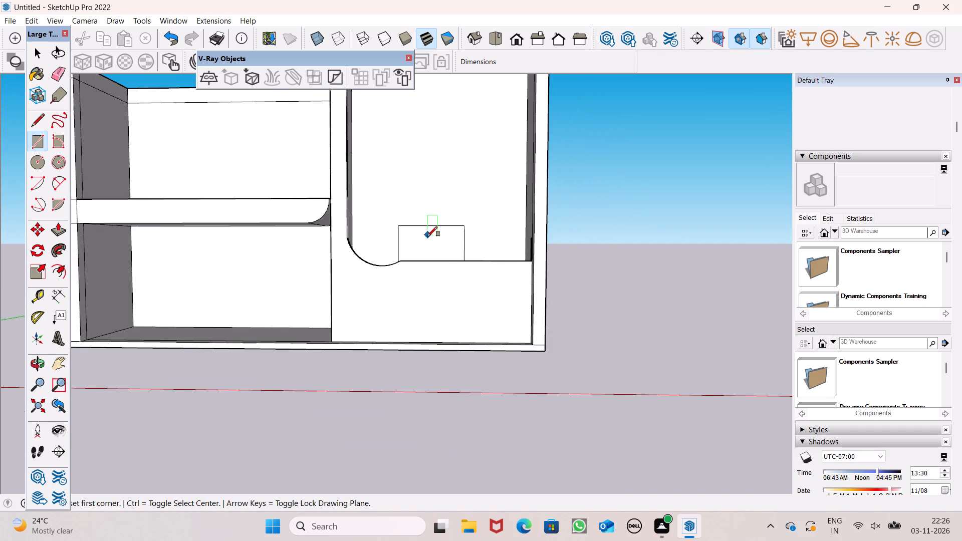
scroll(407, 302, down, 5)
scroll(410, 174, up, 4)
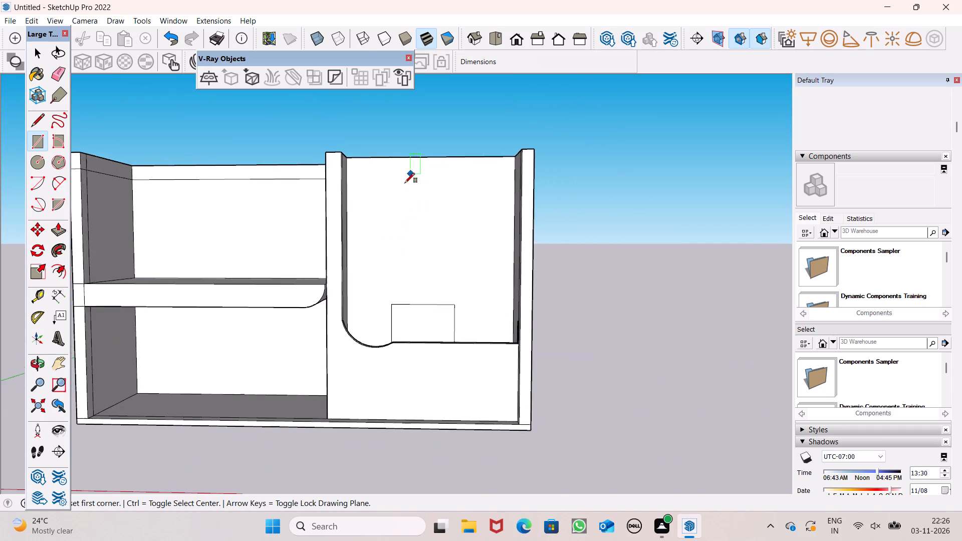
scroll(403, 185, up, 3)
click(378, 191)
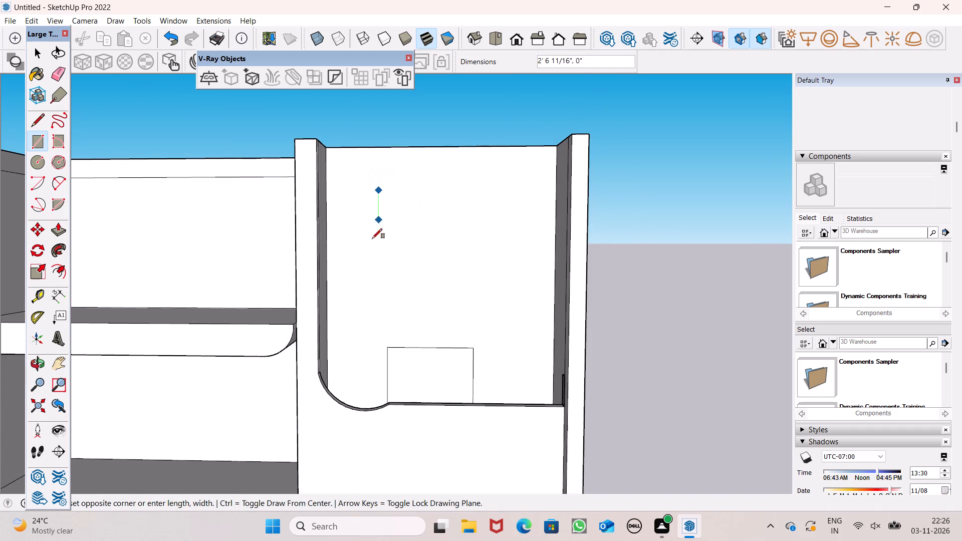
click(482, 296)
Push/Pull the upper square 6" through the back wall to cut a window opening.
middle_drag(422, 303, 420, 334)
scroll(420, 334, up, 1)
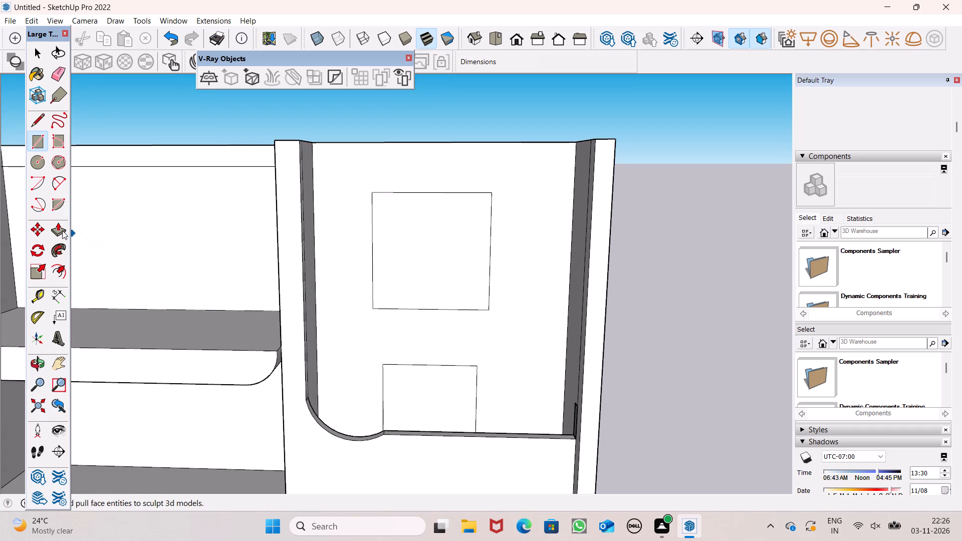
click(62, 229)
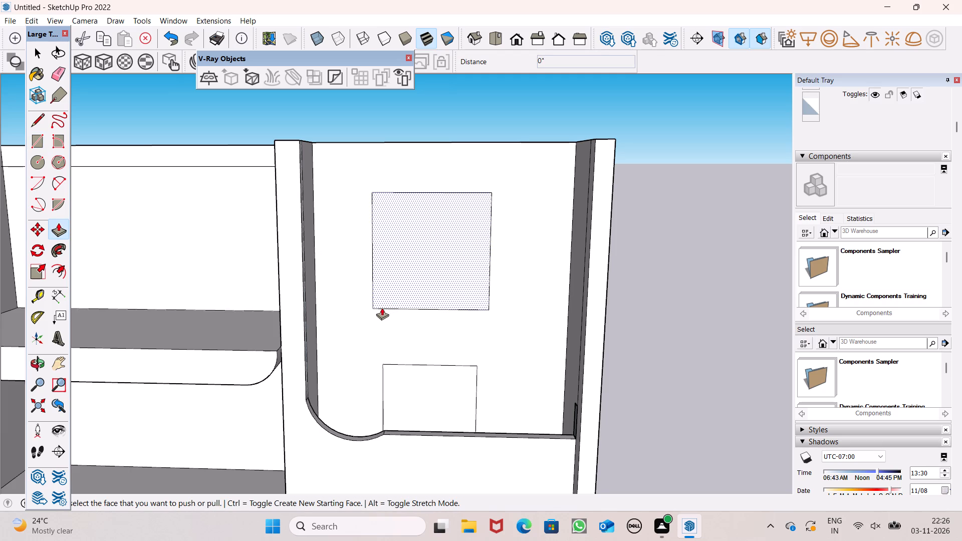
drag(379, 301, 385, 293)
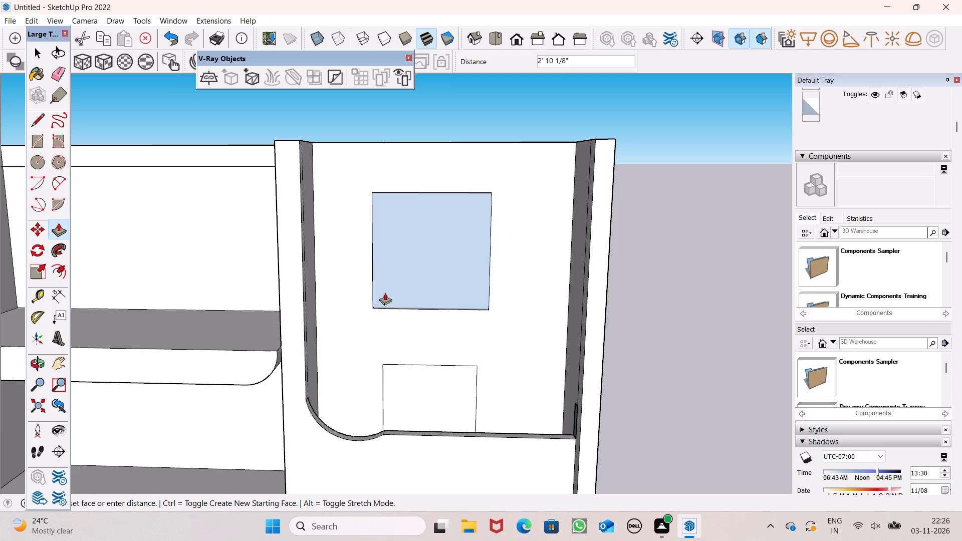
drag(385, 293, 403, 286)
scroll(421, 244, down, 4)
scroll(419, 343, up, 7)
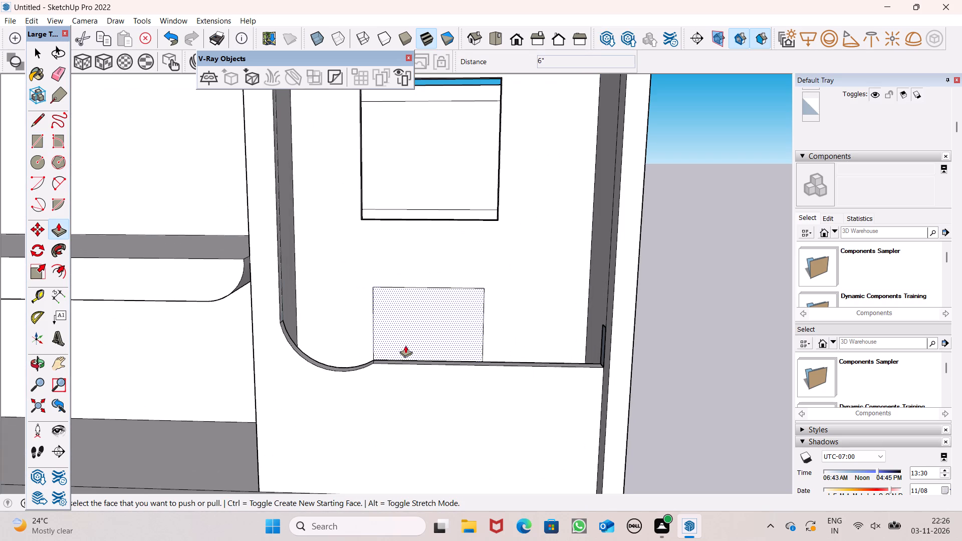
Push/Pull the lower rectangle 6" through the back wall to cut a second opening below the window.
drag(405, 340, 427, 325)
scroll(433, 260, down, 4)
middle_drag(435, 306, 380, 341)
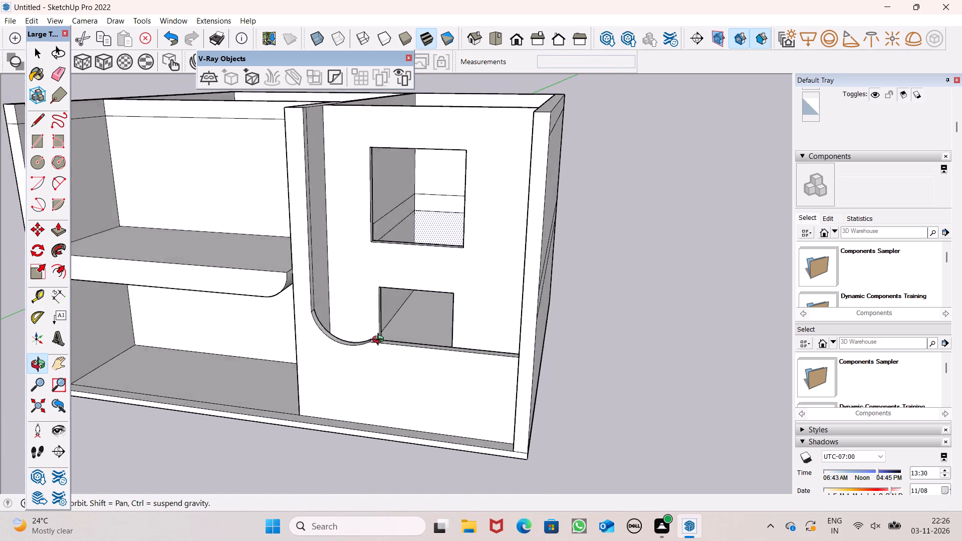
middle_drag(380, 341, 430, 345)
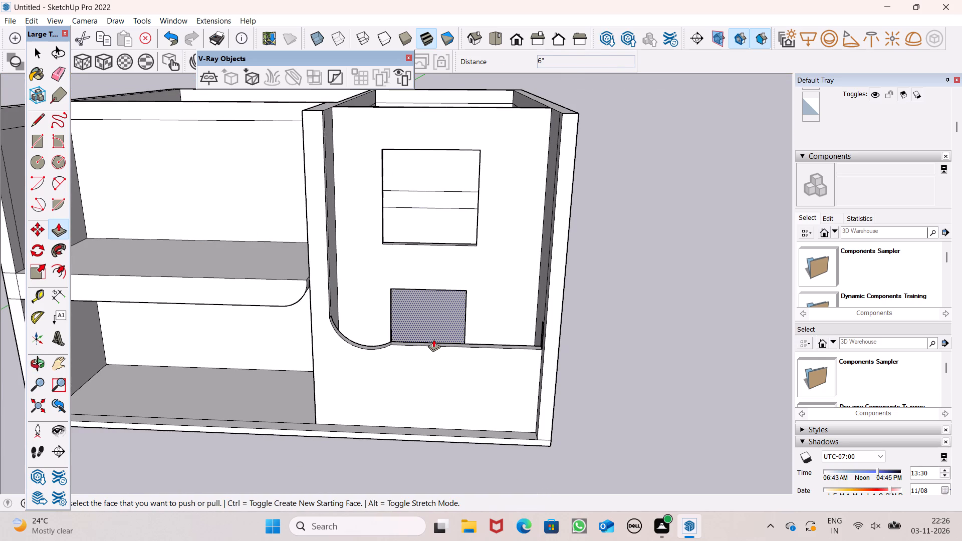
scroll(498, 250, down, 3)
middle_drag(522, 282, 522, 202)
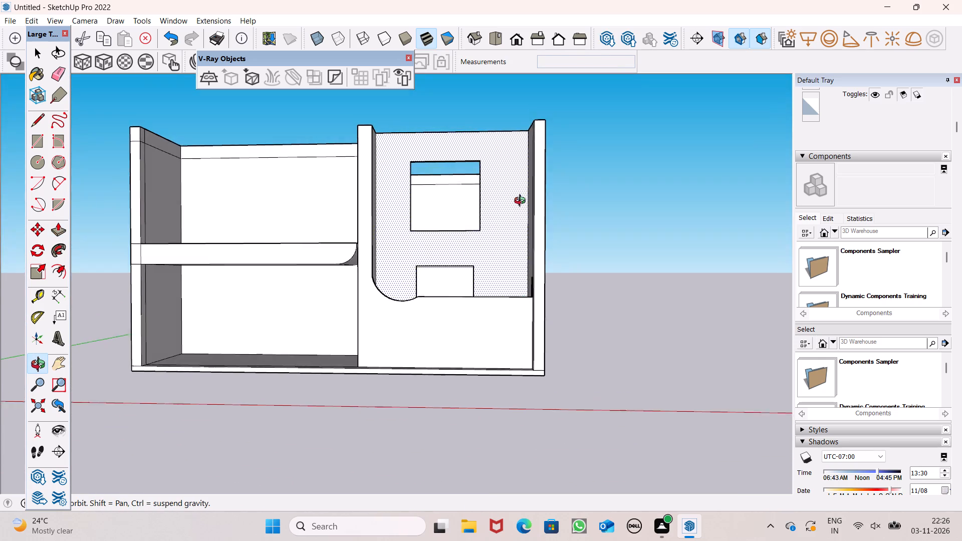
middle_drag(522, 202, 522, 214)
middle_drag(448, 250, 464, 291)
scroll(462, 291, up, 1)
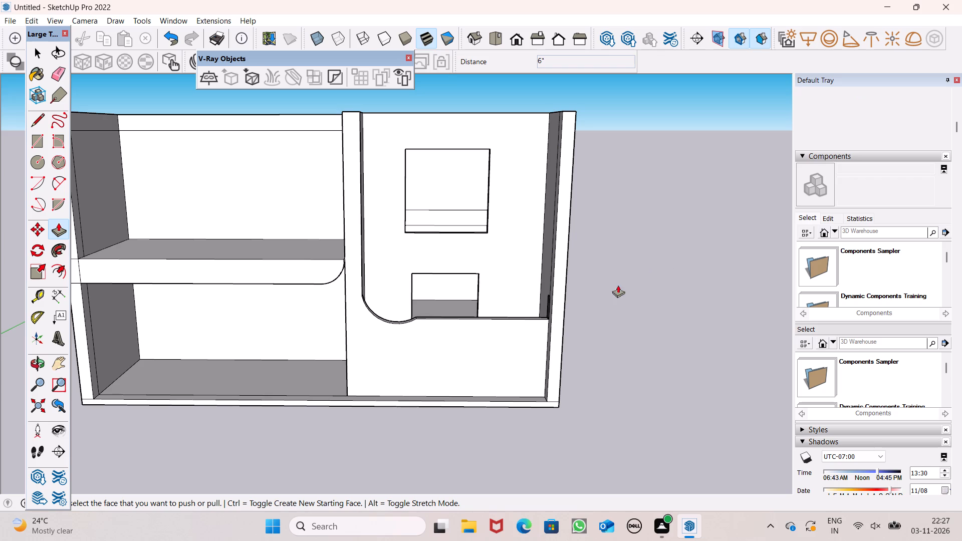
Push/Pull the lower opening's left jamb about 7 3/16" outward, aligning it with the upper window's left edge.
scroll(426, 306, down, 1)
middle_drag(534, 343, 510, 333)
middle_drag(430, 283, 407, 311)
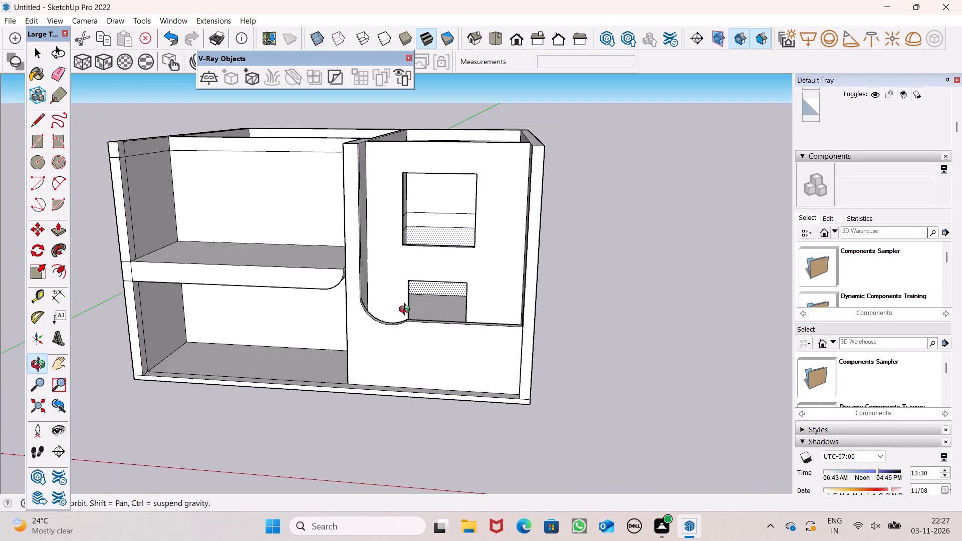
middle_drag(407, 311, 397, 315)
scroll(397, 315, up, 1)
scroll(403, 233, up, 5)
scroll(403, 232, down, 3)
middle_drag(450, 299, 400, 333)
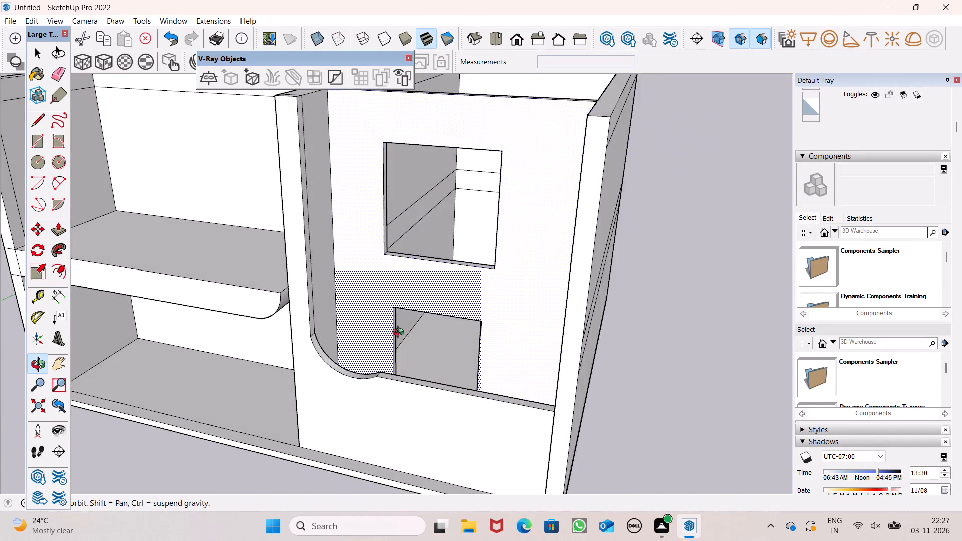
middle_drag(400, 333, 384, 334)
scroll(382, 305, up, 8)
drag(386, 325, 357, 233)
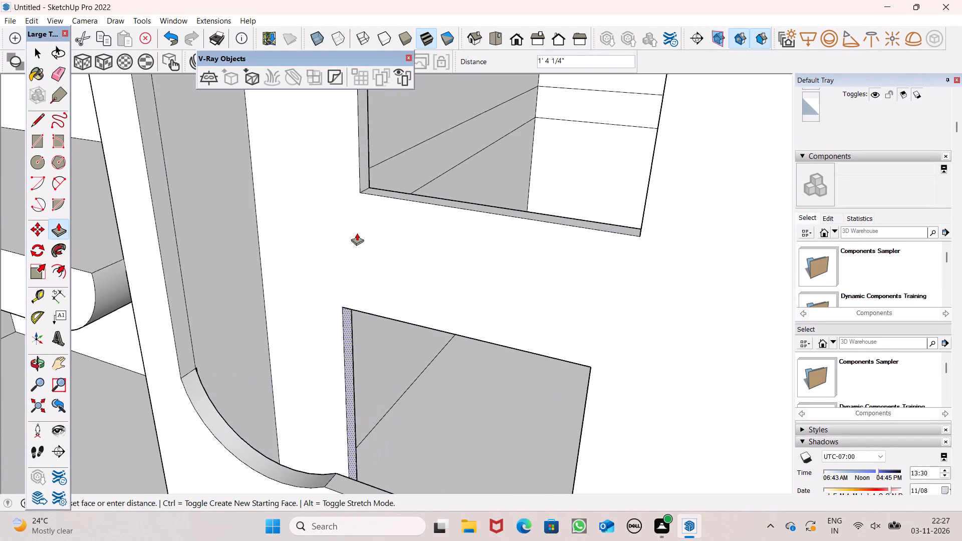
drag(357, 233, 360, 177)
Push/Pull the lower opening's right jamb about 7 5/8" outward, aligning it with the upper window's right edge.
middle_drag(387, 281, 576, 284)
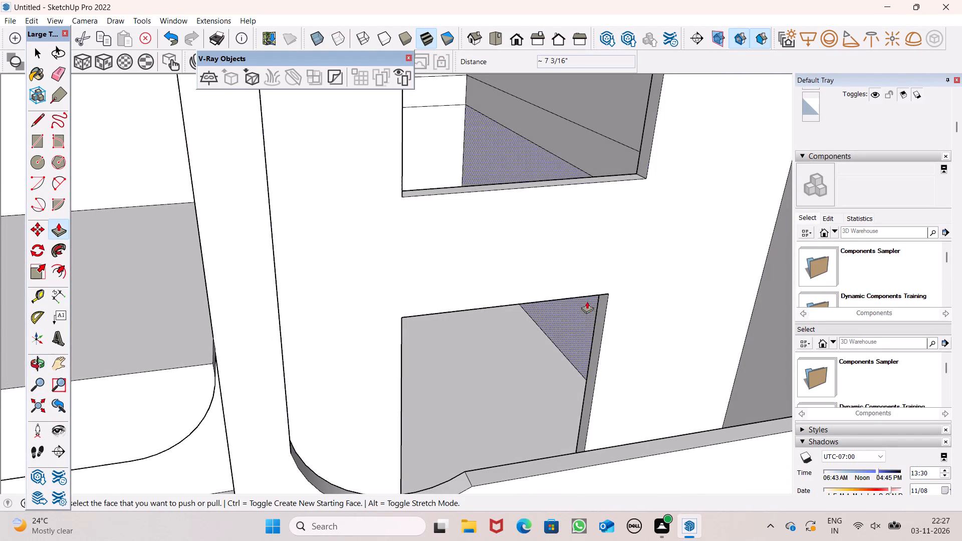
drag(603, 313, 646, 162)
scroll(577, 195, down, 5)
middle_drag(714, 276, 639, 217)
scroll(498, 186, down, 6)
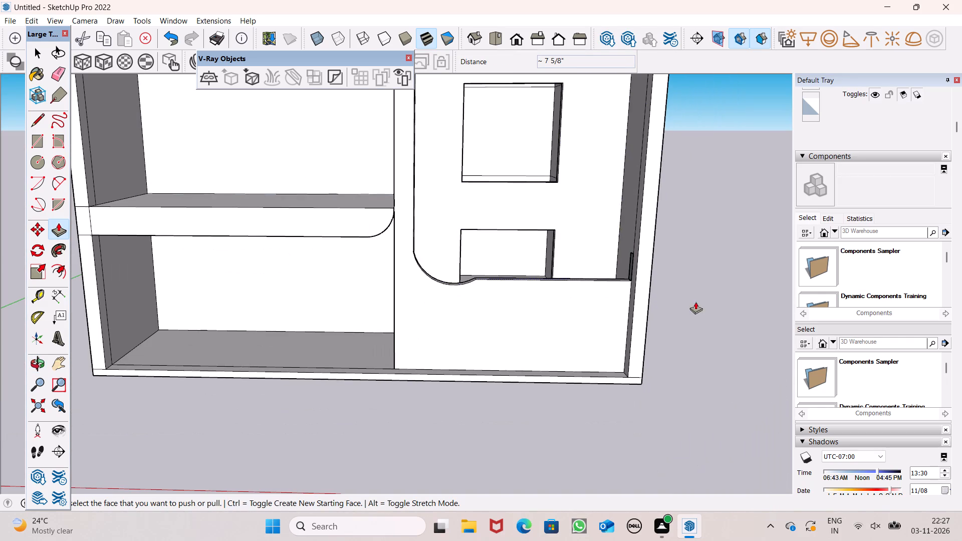
key(space)
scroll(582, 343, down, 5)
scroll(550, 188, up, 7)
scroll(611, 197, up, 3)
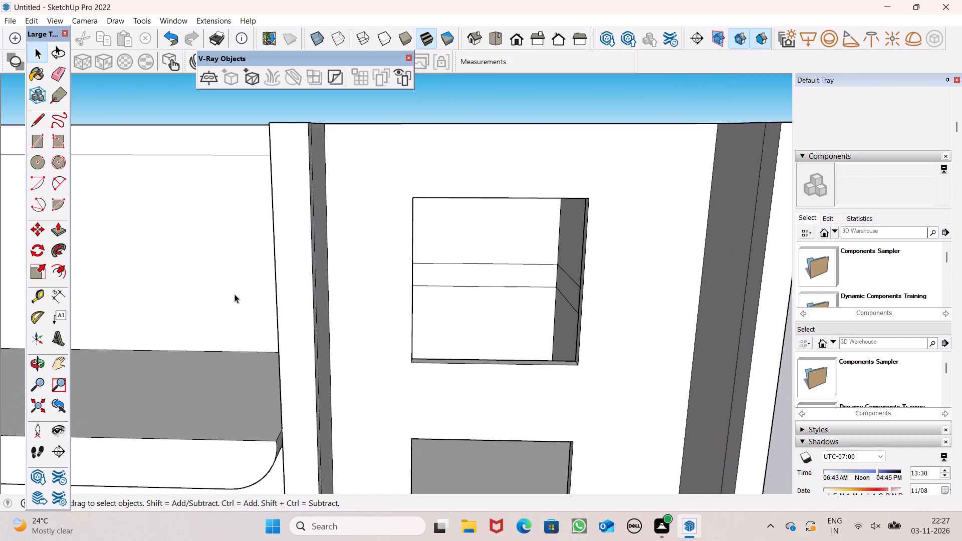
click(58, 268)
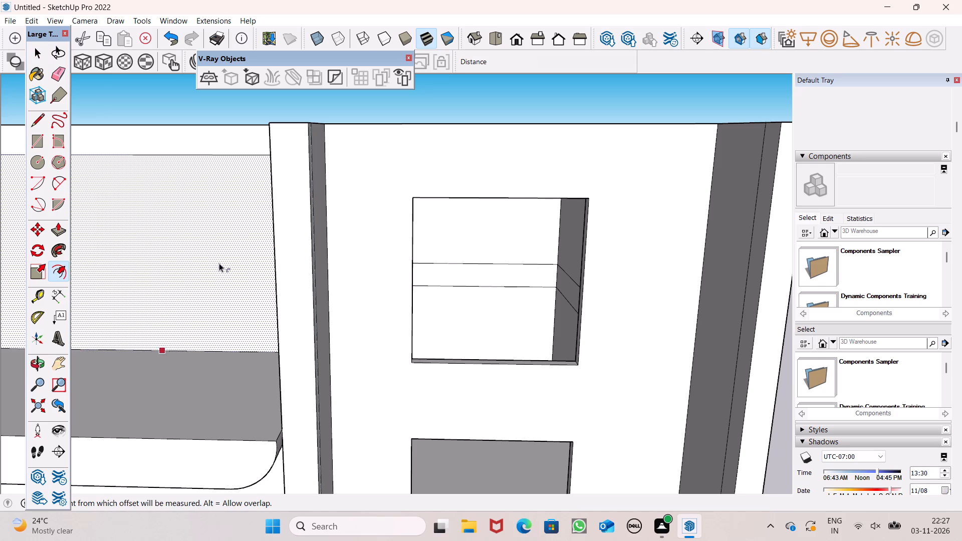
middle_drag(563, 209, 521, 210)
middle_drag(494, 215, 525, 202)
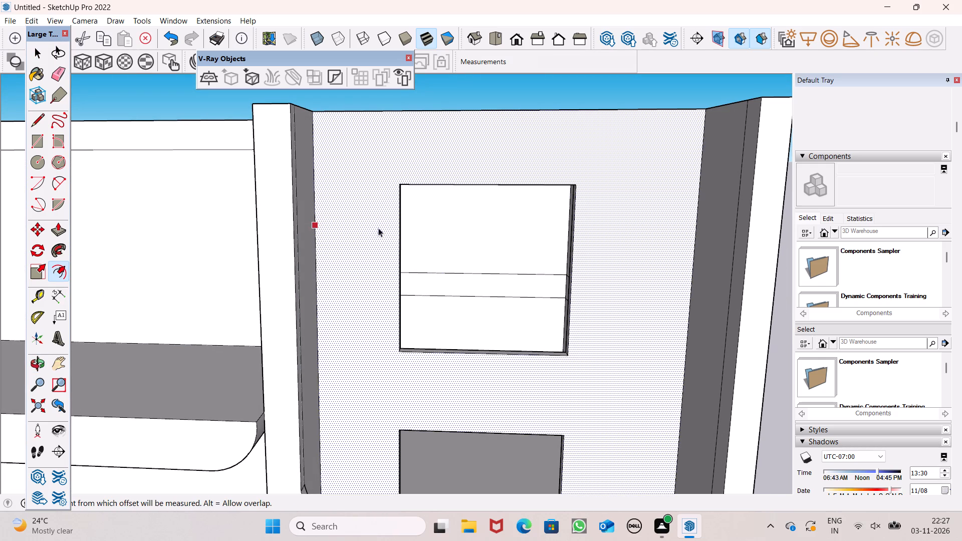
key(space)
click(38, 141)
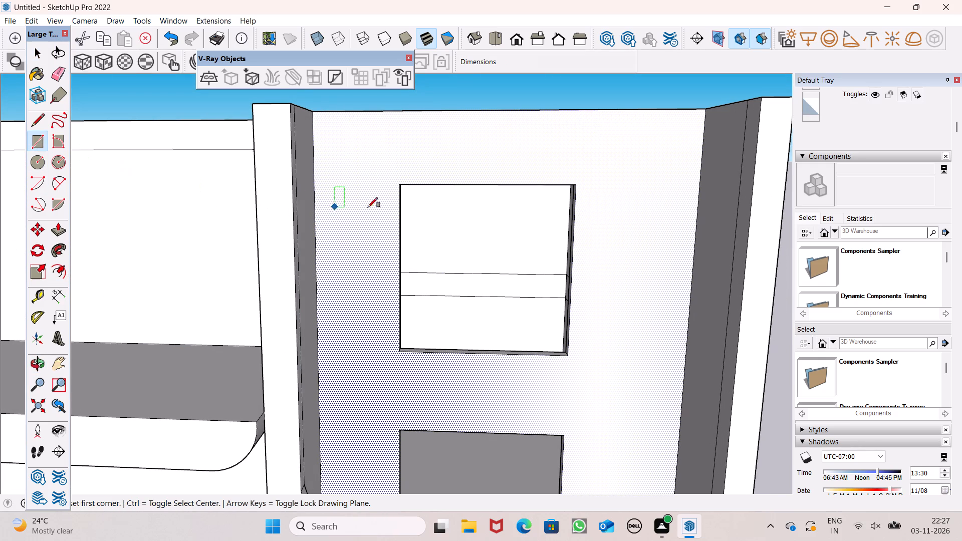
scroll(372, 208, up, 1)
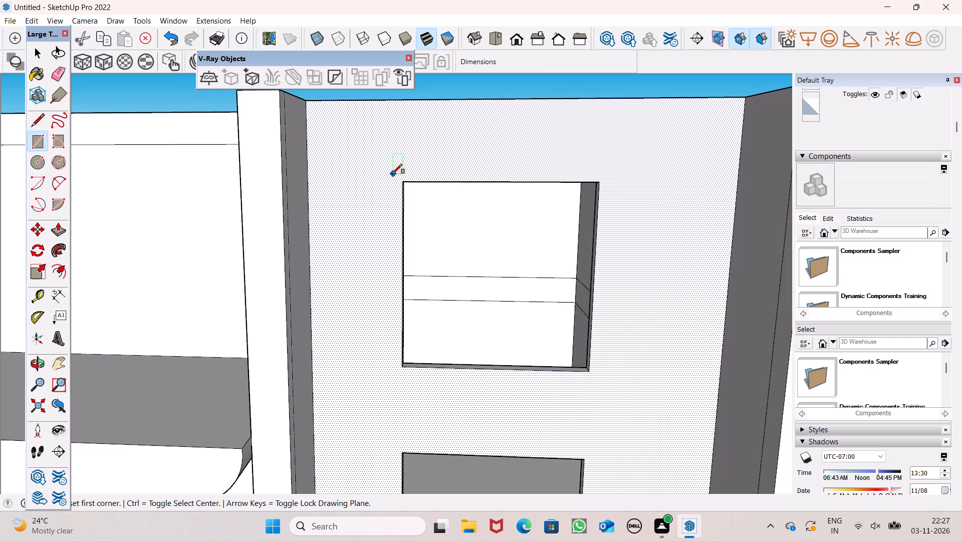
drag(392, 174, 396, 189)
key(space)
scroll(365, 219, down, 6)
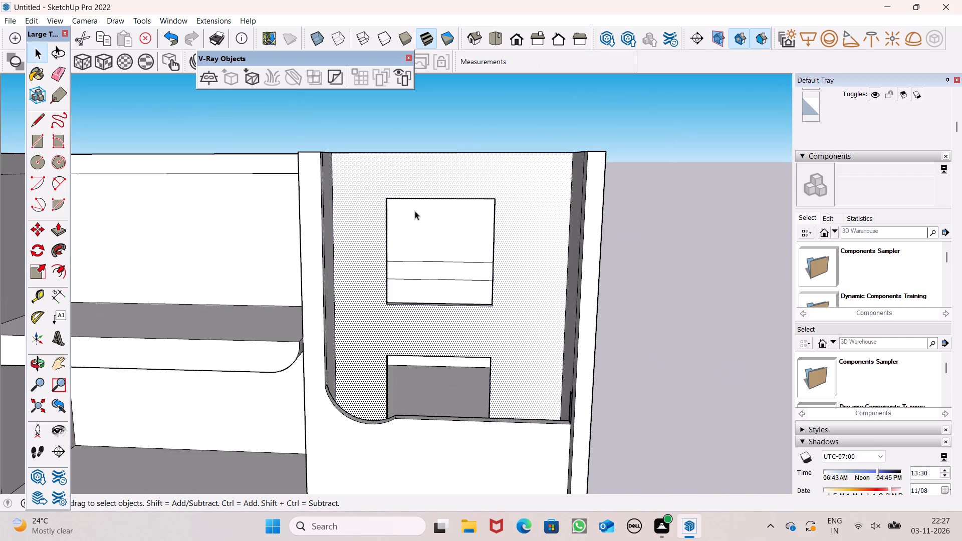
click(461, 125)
Draw a frame outline about 8' by 8' on the back wall around the upper window opening.
scroll(478, 193, up, 4)
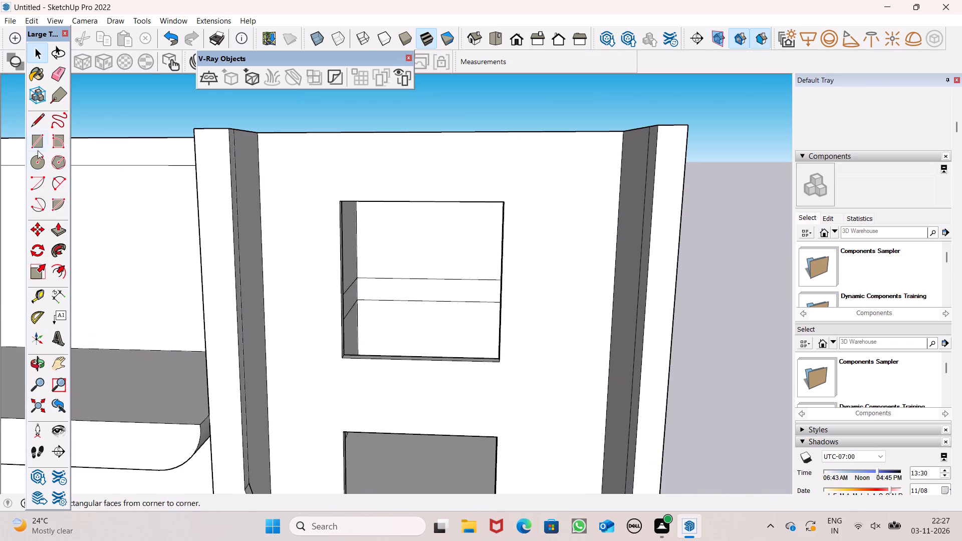
click(36, 145)
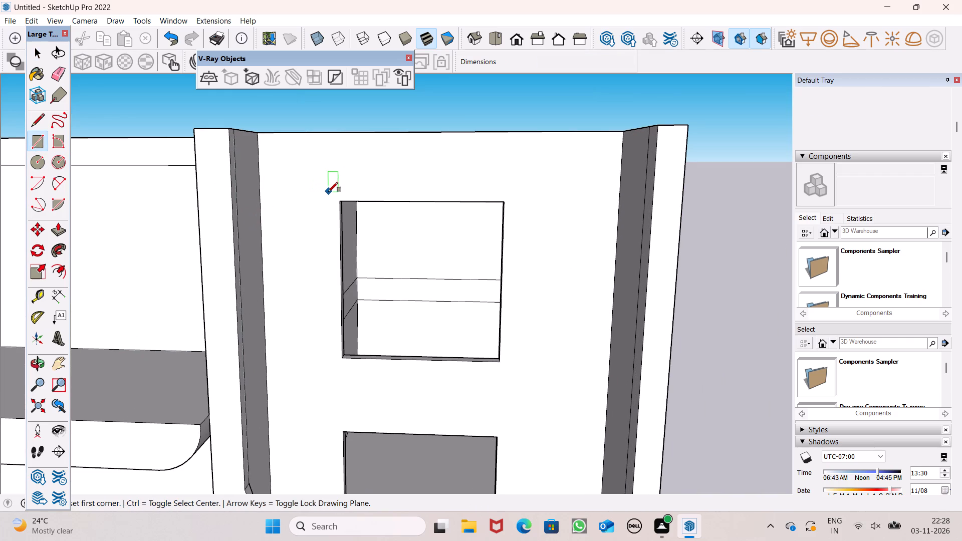
click(329, 191)
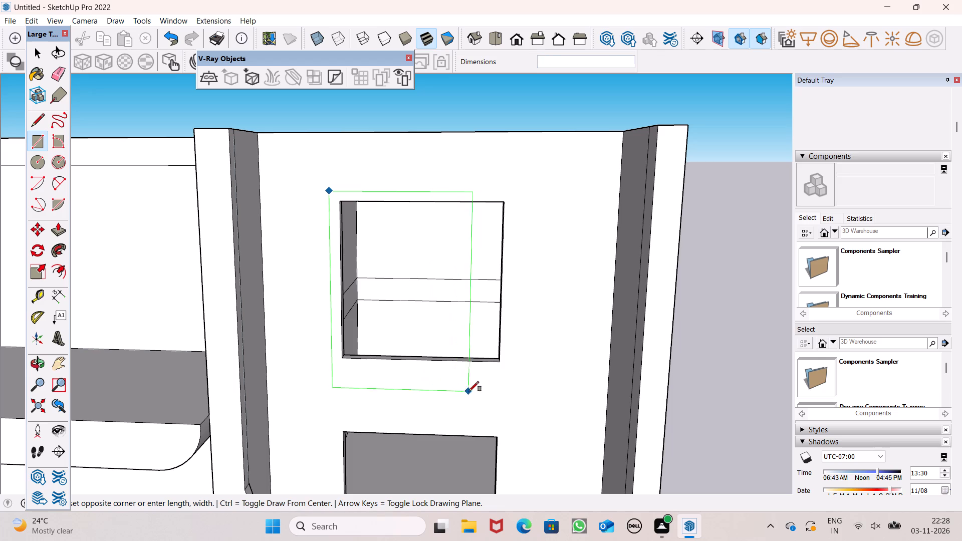
click(509, 374)
key(space)
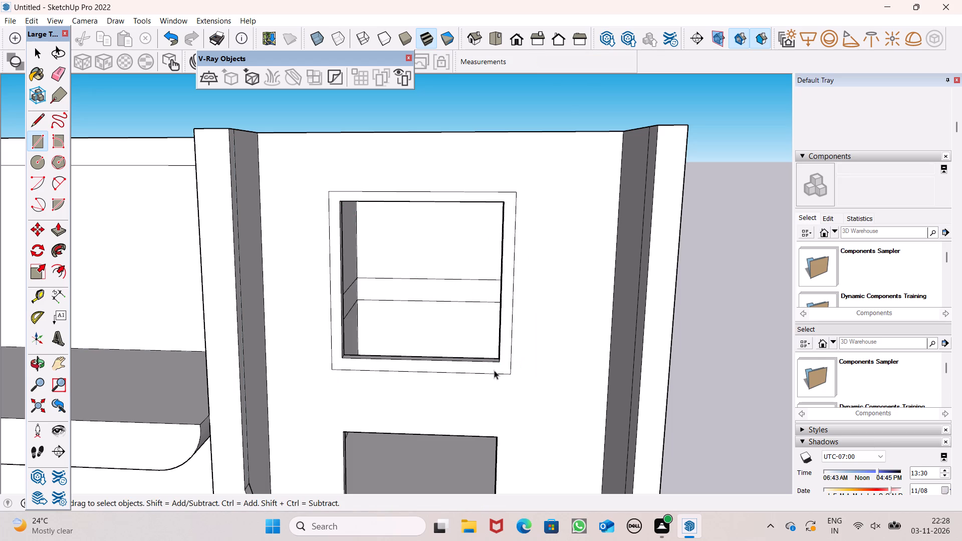
double_click(494, 368)
scroll(494, 217, down, 9)
middle_drag(514, 289, 519, 350)
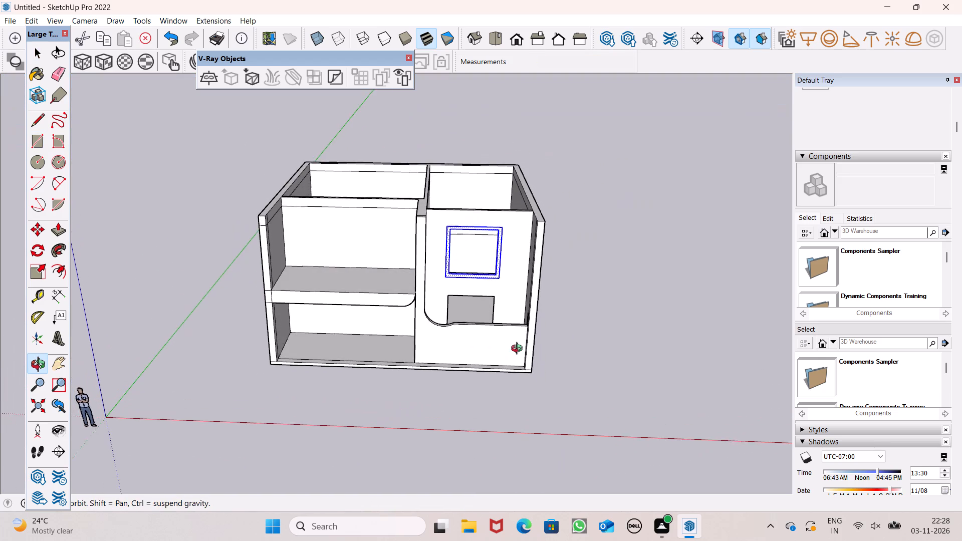
middle_drag(519, 350, 519, 350)
scroll(491, 329, up, 4)
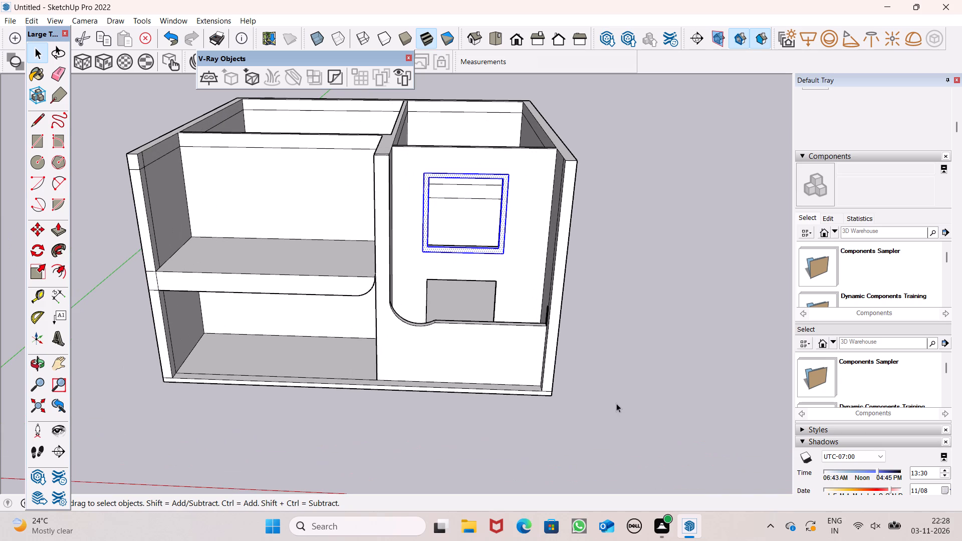
click(617, 403)
Draw a frame outline about 8' 11 3/8" by 7' 9 3/16" on the back wall around the lower opening.
scroll(494, 294, up, 8)
middle_drag(528, 332, 539, 451)
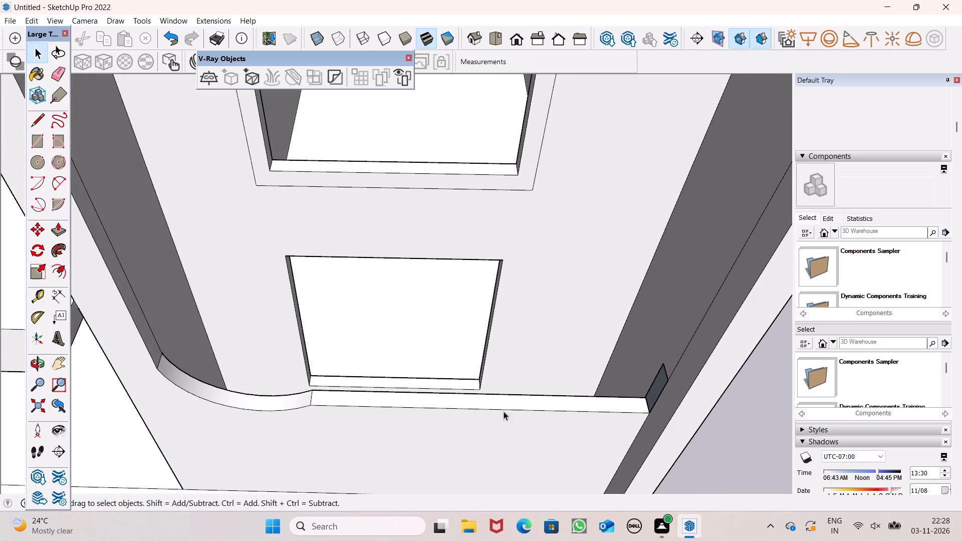
middle_drag(421, 370, 422, 396)
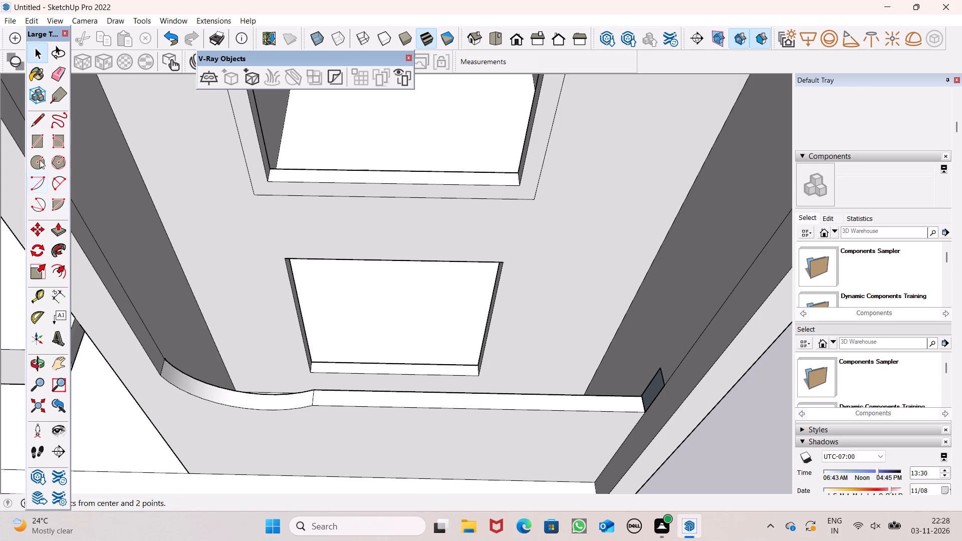
click(41, 143)
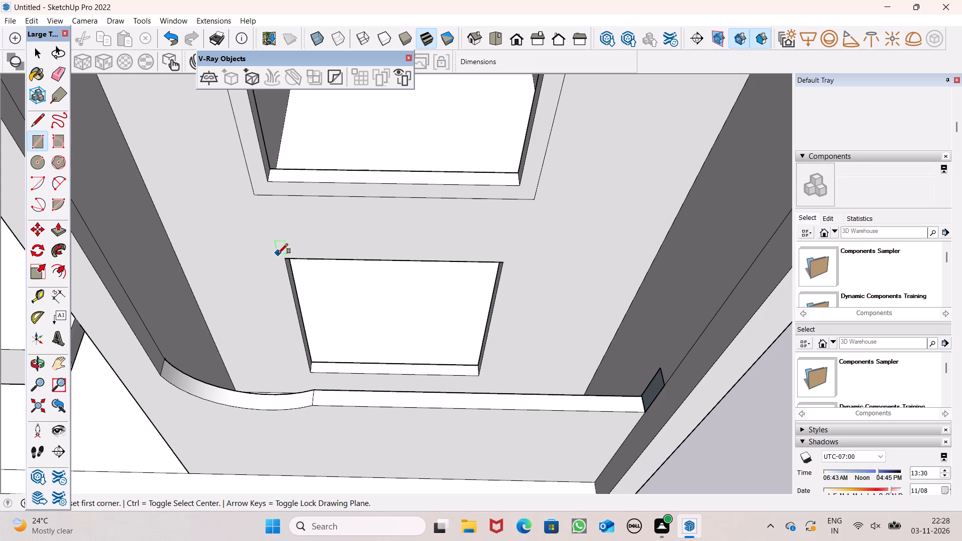
click(274, 251)
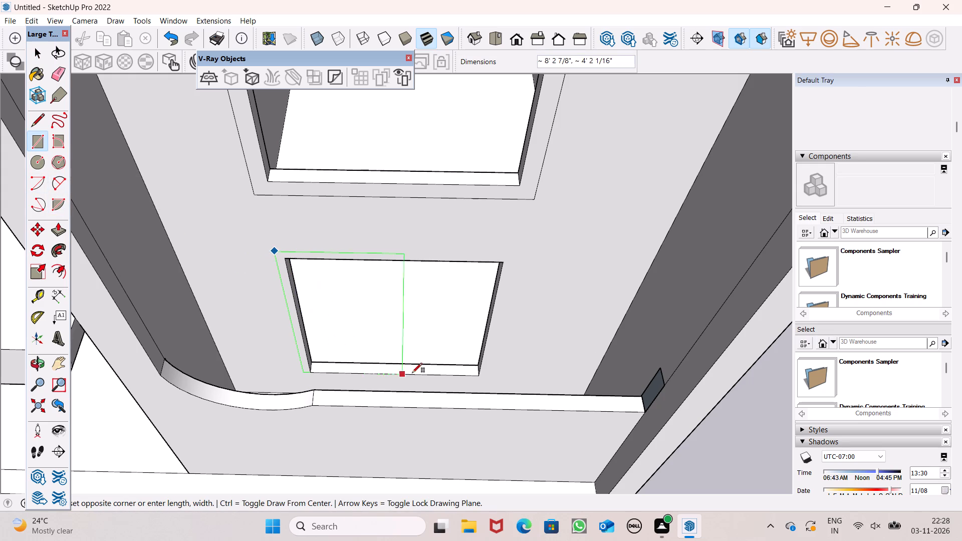
click(486, 384)
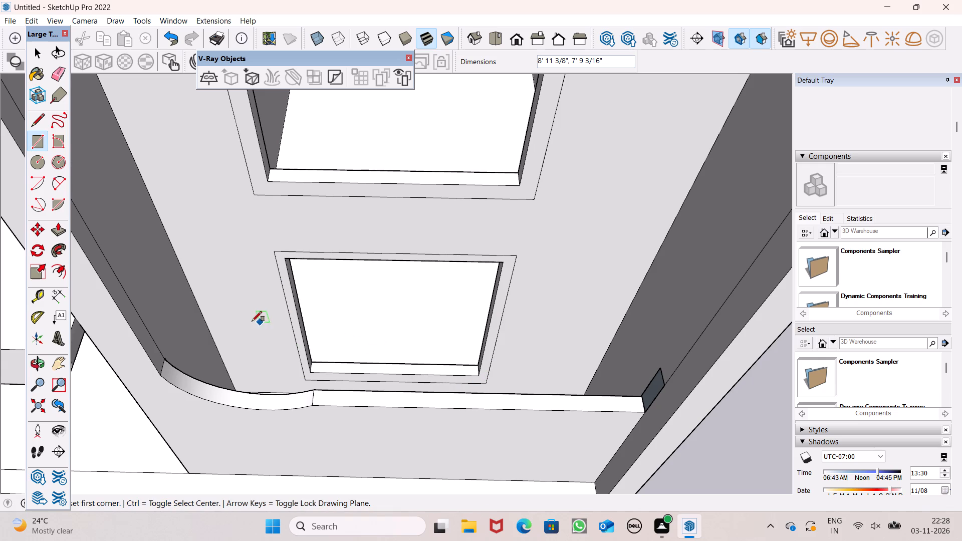
key(space)
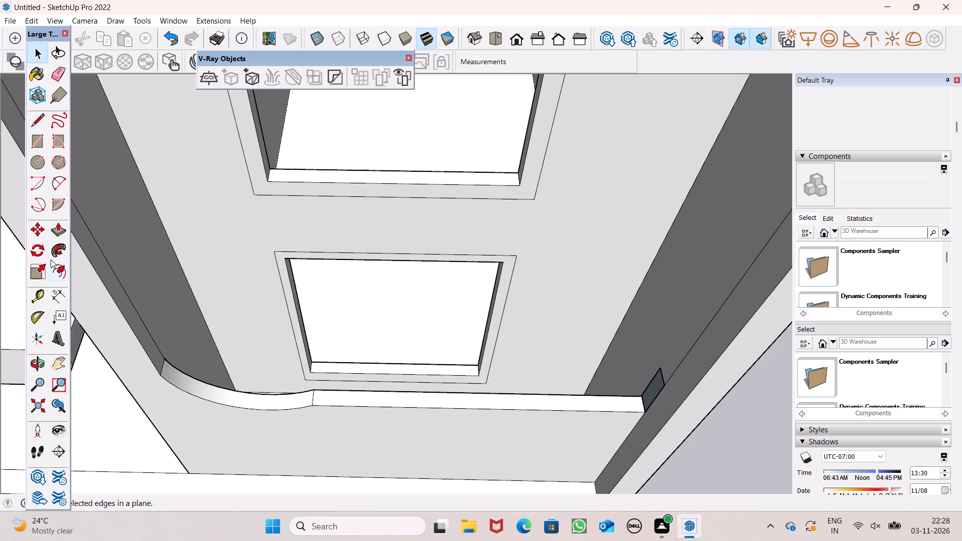
Push/Pull the border face around the lower opening slightly outward from the wall to form a raised frame.
click(60, 236)
scroll(246, 255, up, 2)
drag(290, 260, 291, 261)
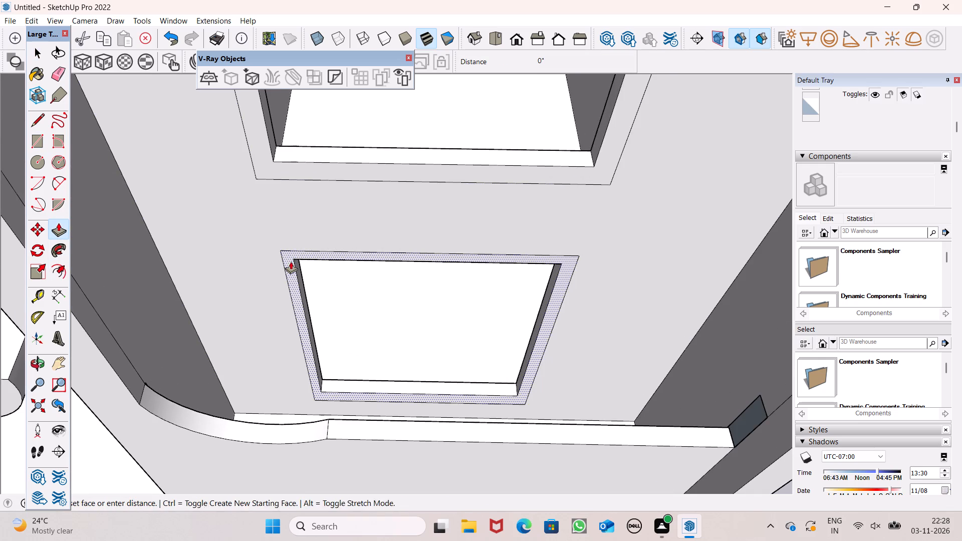
drag(291, 261, 291, 266)
Push/Pull the border face around the upper window 2 7/8" outward from the wall to form a raised frame.
scroll(266, 256, down, 5)
drag(258, 200, 259, 201)
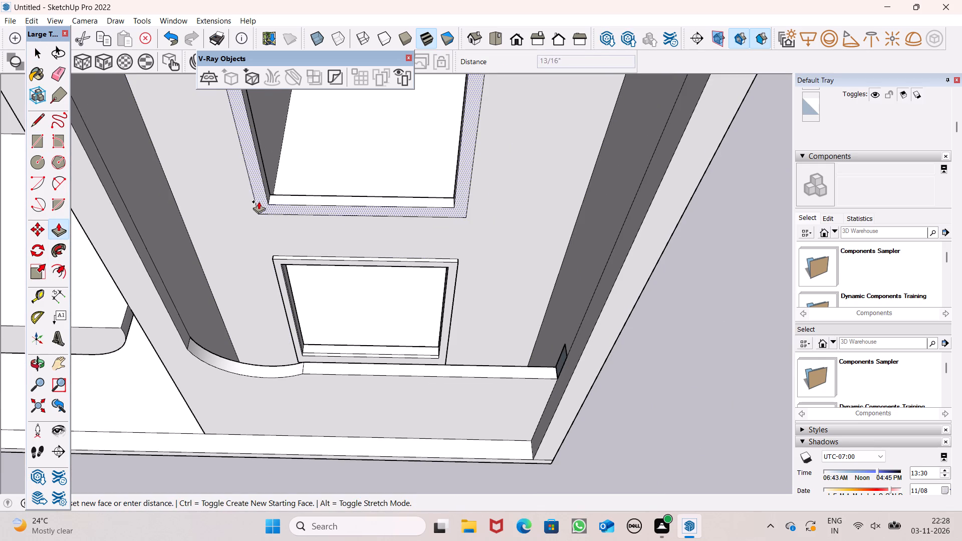
drag(259, 201, 259, 205)
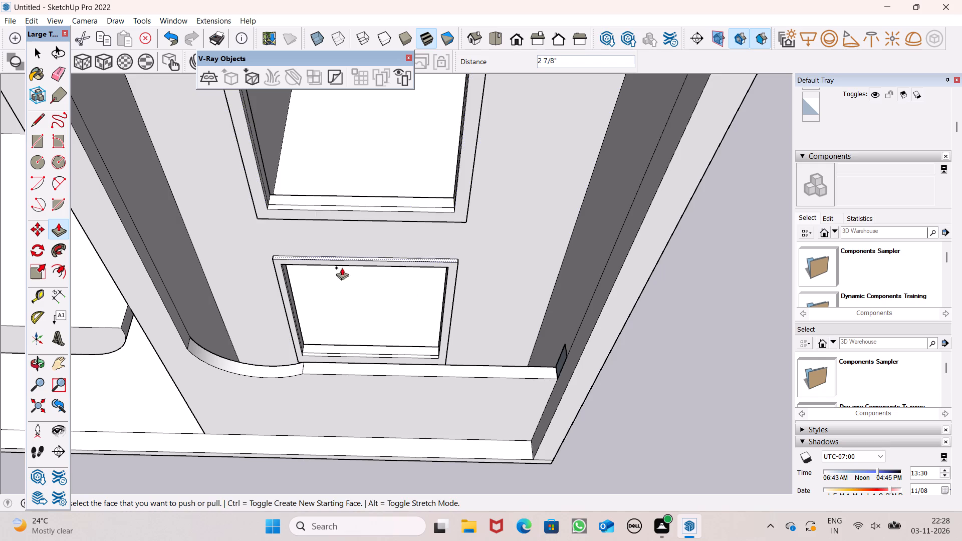
Paint the lower window frame's front face and first outer edge faces with Color M03 from the Colors collection.
scroll(851, 302, down, 14)
scroll(848, 329, up, 1)
scroll(848, 331, down, 3)
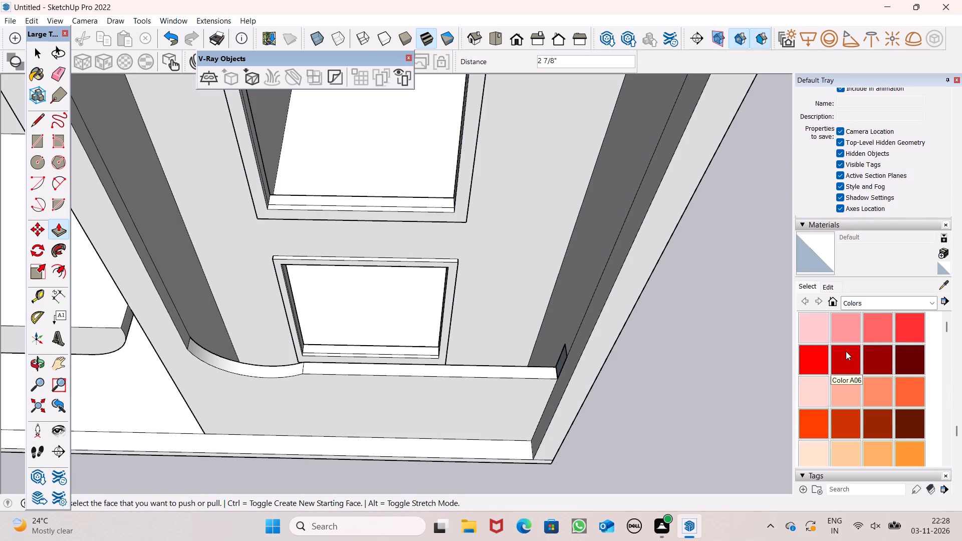
scroll(846, 351, down, 9)
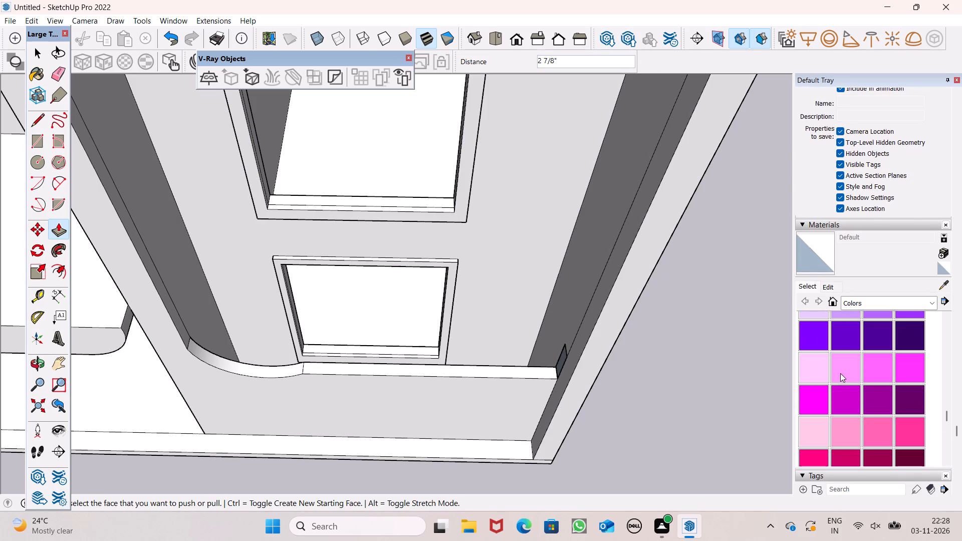
scroll(840, 377, down, 3)
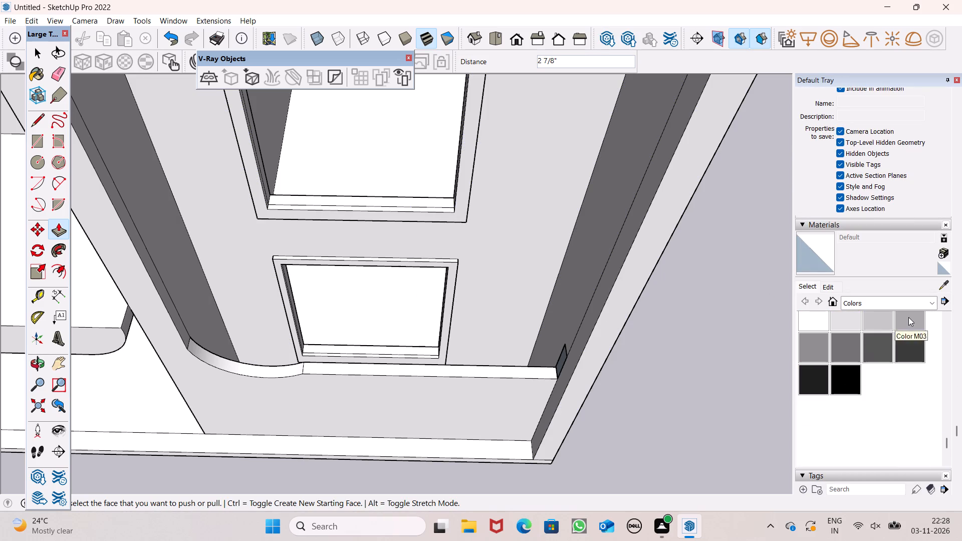
click(908, 317)
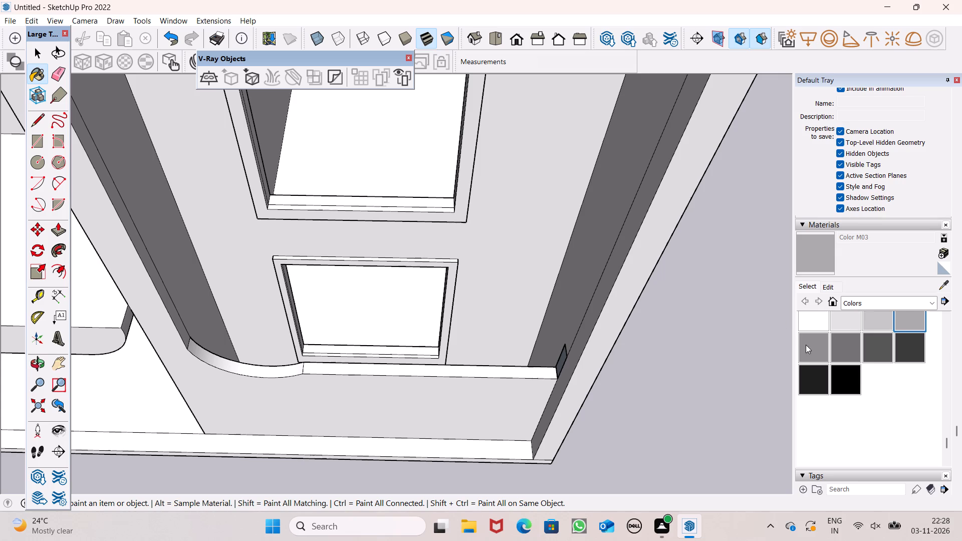
scroll(478, 293, up, 6)
scroll(399, 253, up, 6)
scroll(420, 233, down, 4)
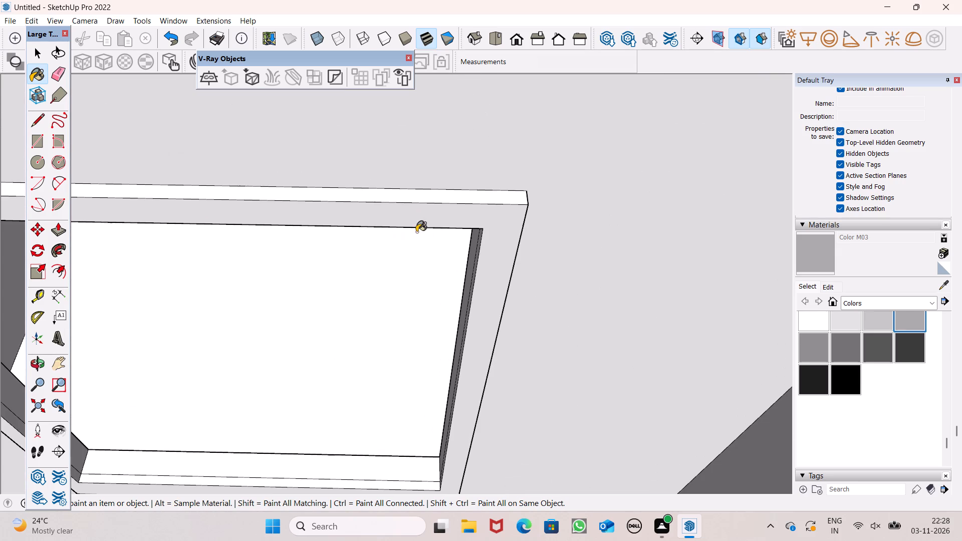
click(427, 210)
click(465, 223)
middle_drag(528, 260, 399, 227)
click(397, 221)
middle_drag(425, 242, 677, 245)
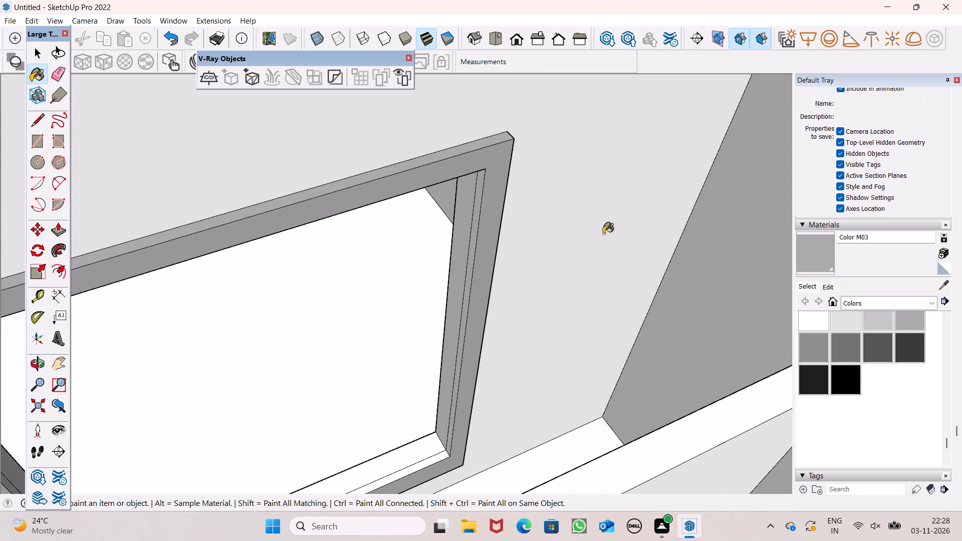
Paint the lower window frame's remaining outer side face and its inner bottom and side faces with Color M03.
scroll(536, 217, down, 6)
middle_drag(238, 342, 302, 292)
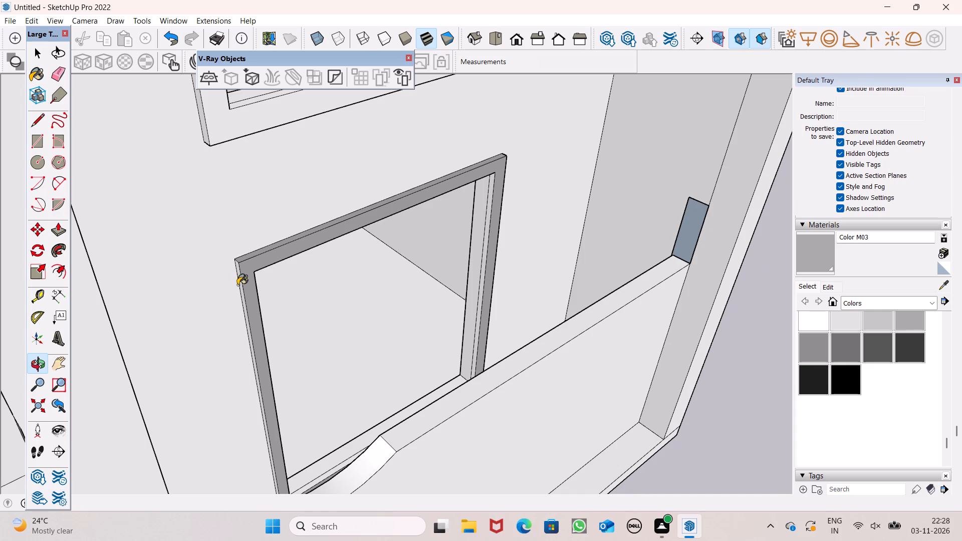
click(238, 273)
middle_drag(328, 329, 157, 391)
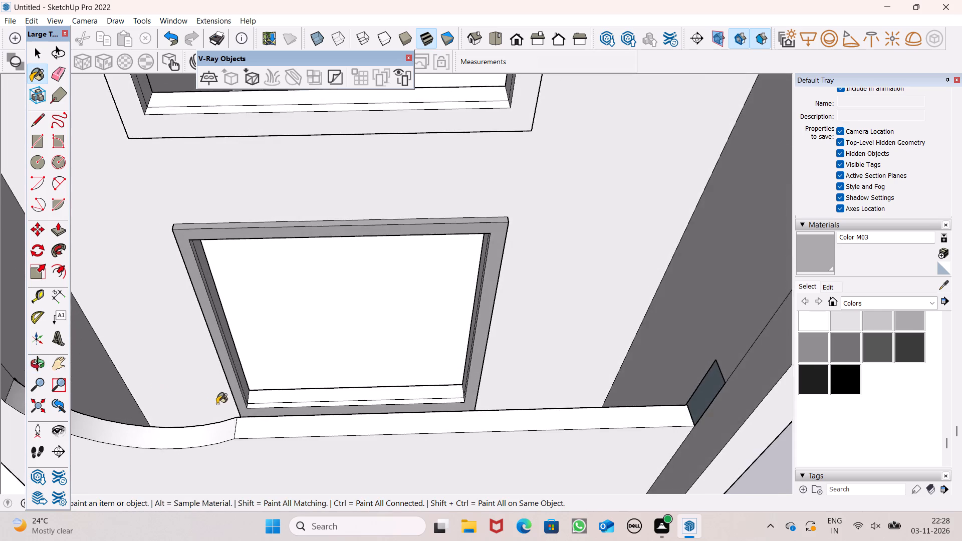
scroll(225, 407, up, 7)
click(285, 398)
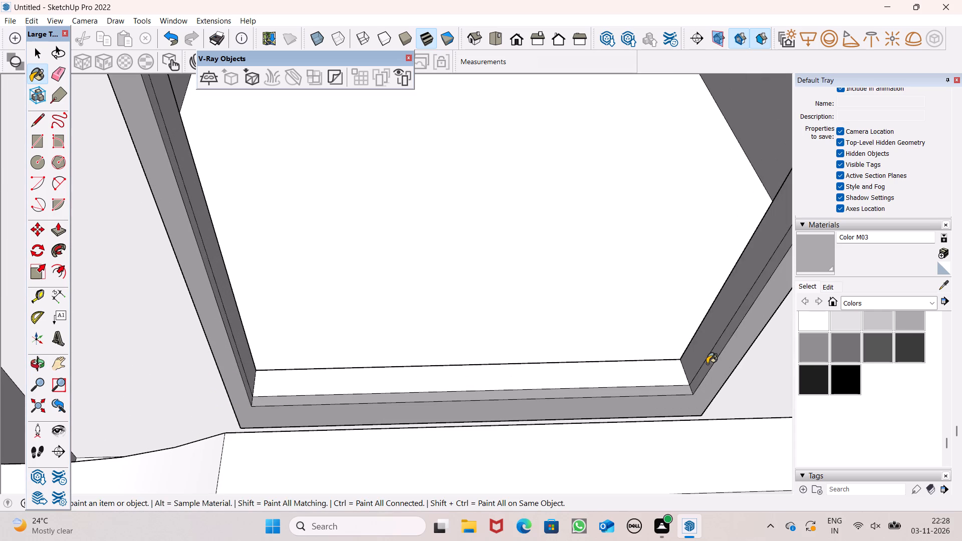
click(707, 364)
Paint the upper window frame's front face and its inner bottom and side faces with Color M03.
scroll(527, 352, down, 12)
middle_drag(379, 284, 367, 219)
scroll(355, 210, down, 4)
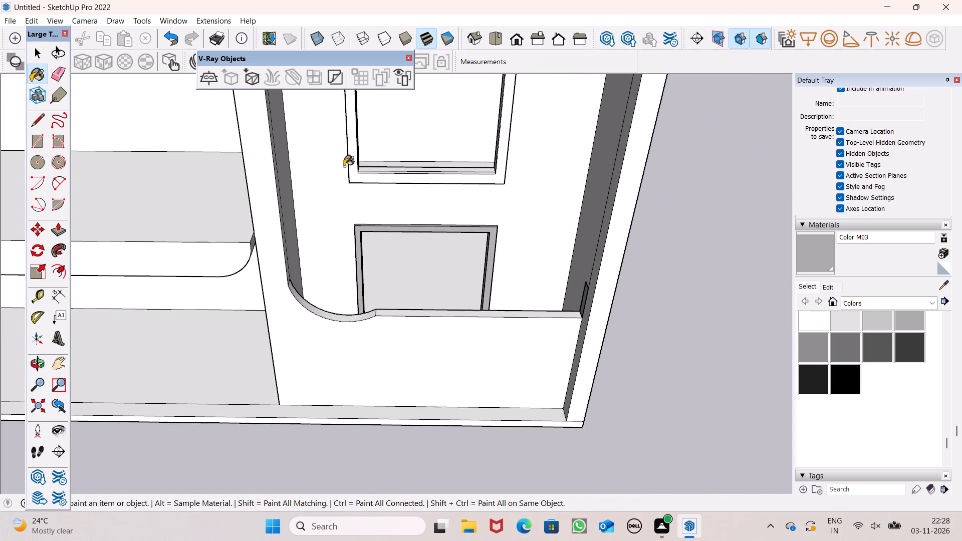
scroll(344, 166, up, 7)
middle_click(347, 165)
click(361, 165)
middle_drag(522, 221, 380, 303)
scroll(389, 319, up, 5)
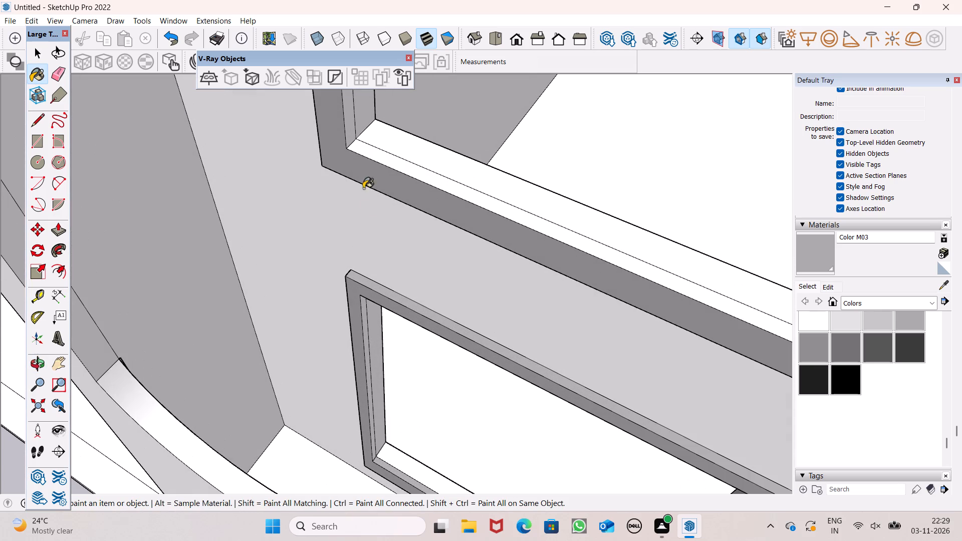
click(349, 141)
click(378, 162)
scroll(378, 162, up, 1)
click(383, 157)
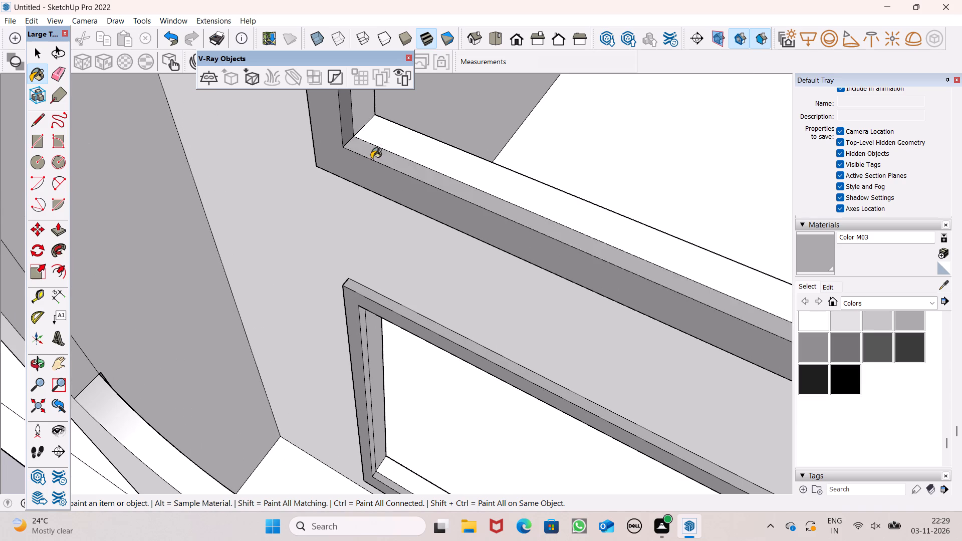
scroll(364, 171, down, 8)
middle_drag(358, 227, 583, 230)
scroll(595, 128, up, 6)
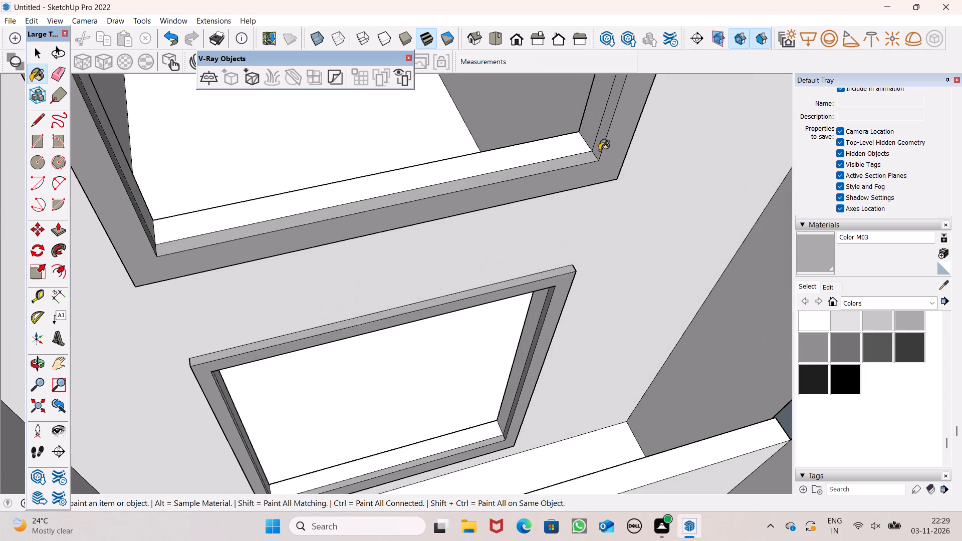
click(600, 150)
Paint the upper window frame's underside and both outer side faces with Color M03.
scroll(517, 197, down, 4)
middle_drag(440, 219, 394, 0)
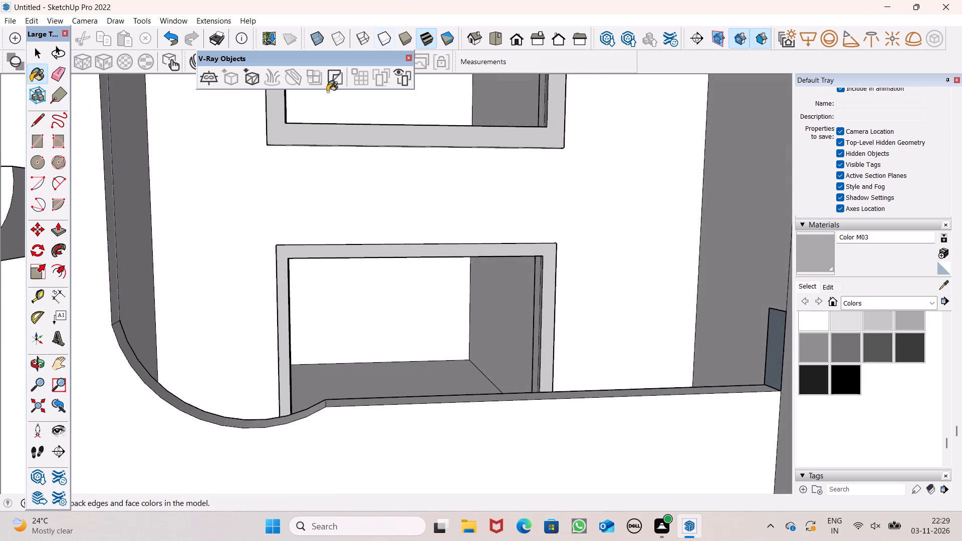
middle_drag(260, 233, 292, 73)
scroll(286, 123, up, 8)
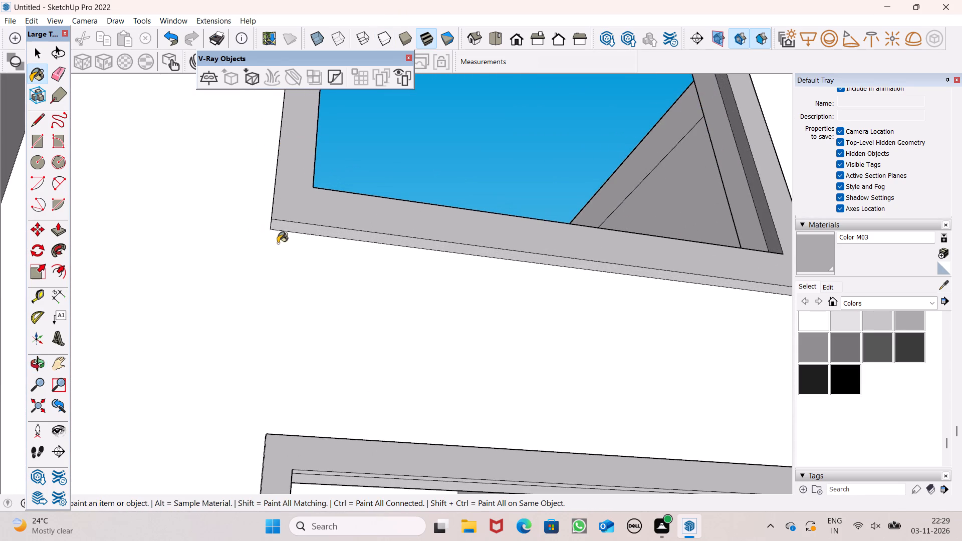
middle_drag(300, 241, 405, 266)
scroll(225, 192, up, 4)
click(325, 185)
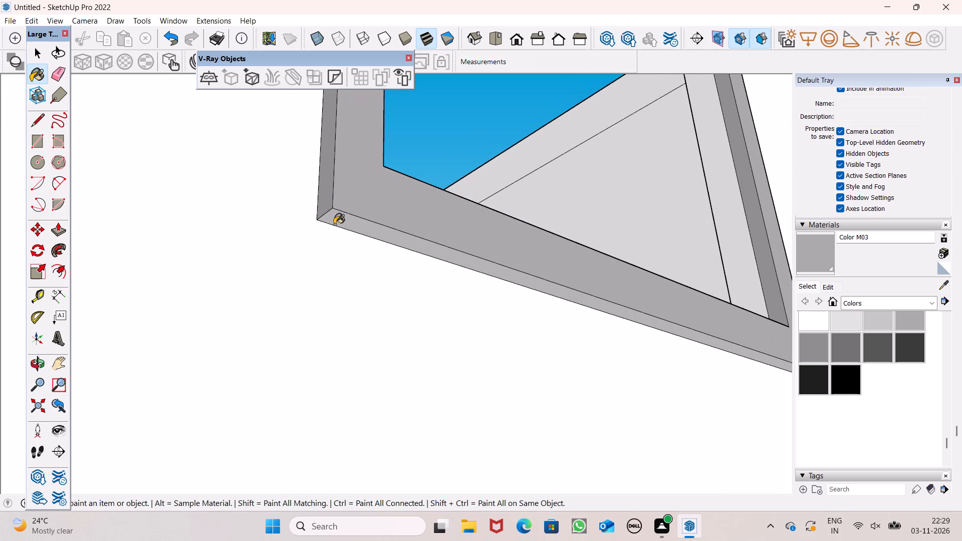
click(338, 219)
scroll(247, 215, down, 3)
middle_drag(382, 234, 41, 273)
scroll(148, 239, down, 7)
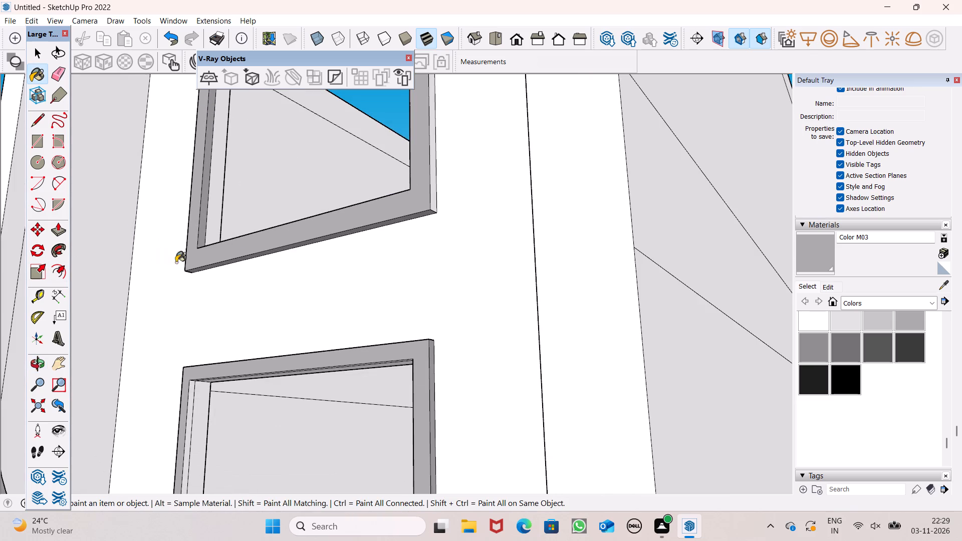
scroll(391, 202, up, 5)
click(445, 186)
Paint the upper window frame's top face and its remaining inner top and side faces with Color M03.
scroll(383, 229, down, 10)
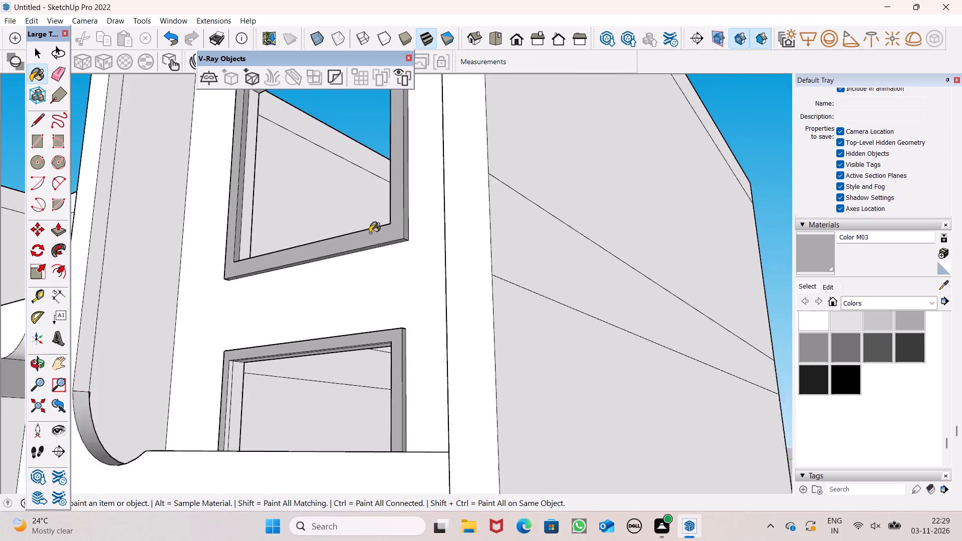
scroll(370, 233, down, 2)
middle_drag(356, 244, 456, 371)
scroll(389, 296, down, 3)
scroll(347, 185, up, 9)
middle_drag(445, 201, 445, 269)
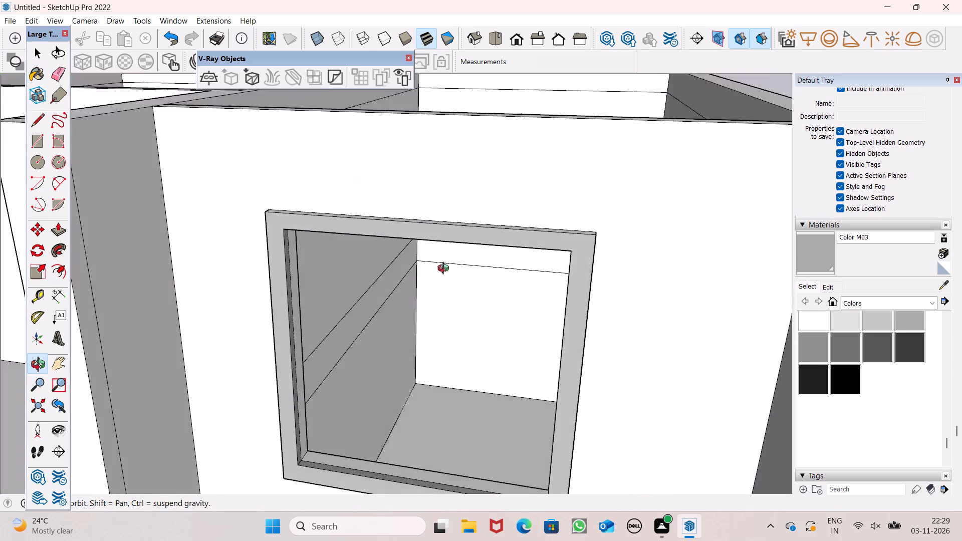
middle_drag(445, 269, 436, 305)
scroll(419, 283, up, 5)
click(390, 250)
scroll(381, 248, down, 5)
middle_drag(381, 263, 325, 125)
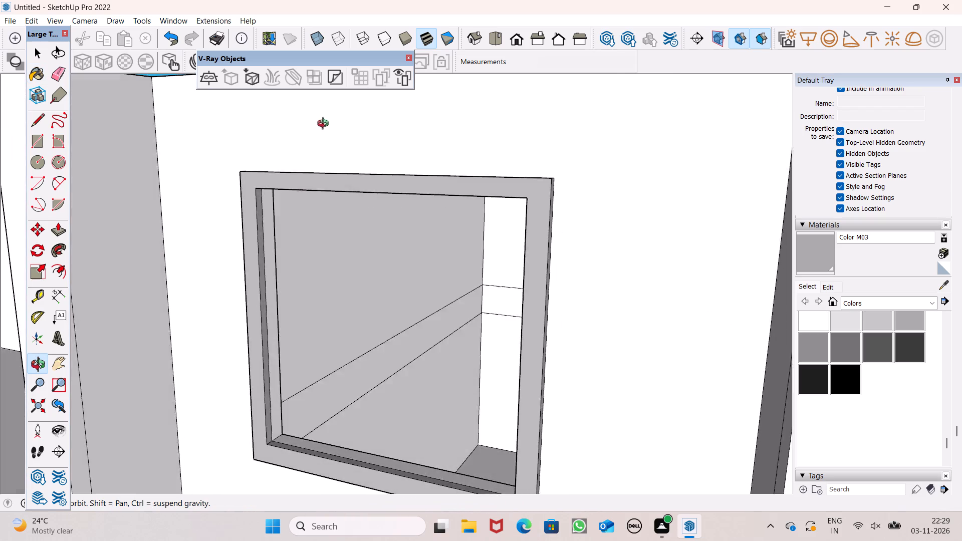
middle_drag(325, 125, 402, 0)
scroll(371, 155, up, 6)
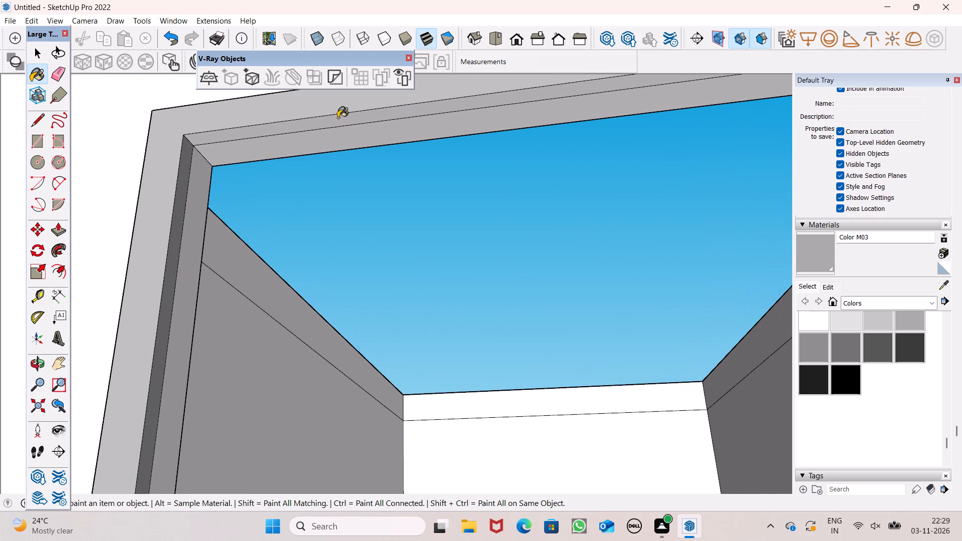
click(332, 118)
middle_drag(181, 217, 125, 241)
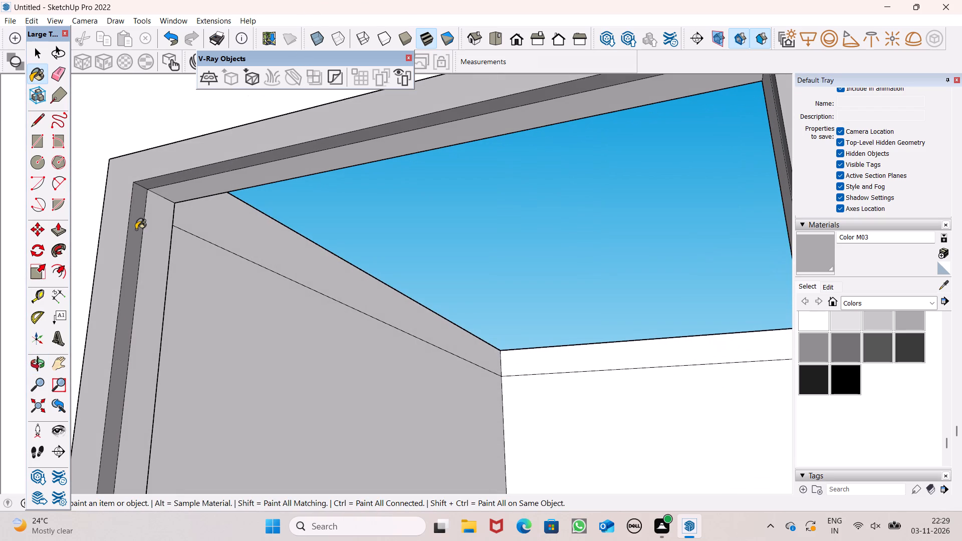
click(136, 229)
Examine both painted window frames and the overall front of the building for any missed faces.
middle_drag(137, 241, 435, 330)
scroll(201, 288, down, 6)
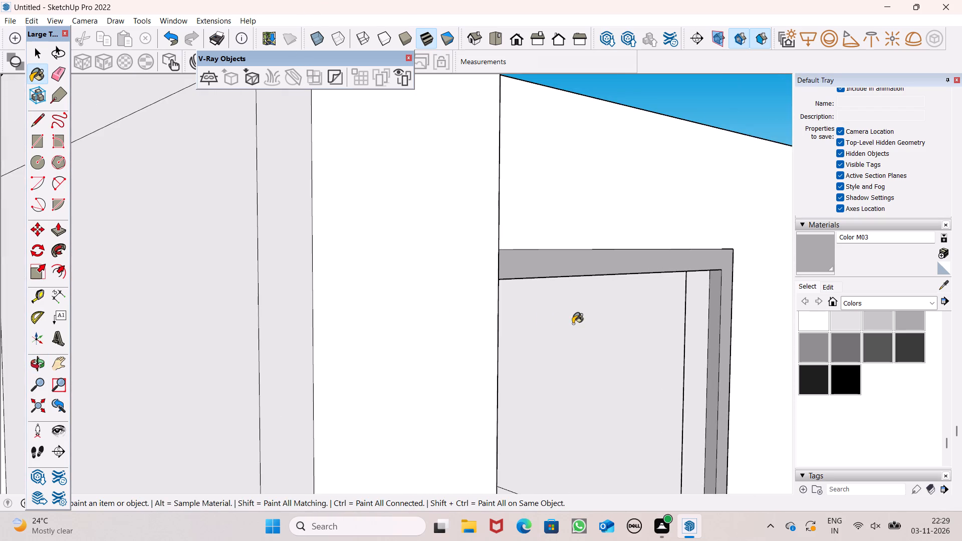
scroll(303, 272, down, 5)
middle_drag(425, 296, 349, 381)
scroll(353, 195, down, 5)
middle_drag(462, 321, 366, 326)
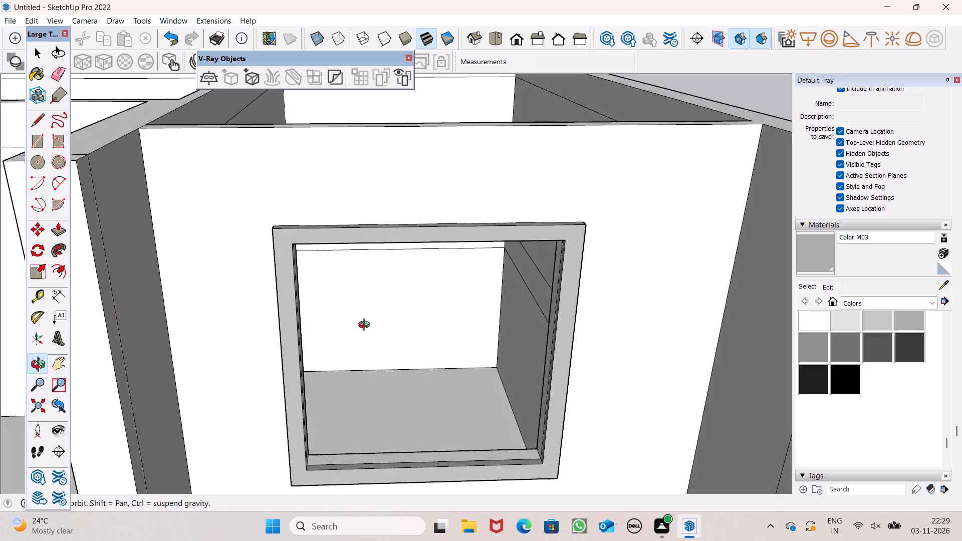
middle_drag(366, 326, 372, 306)
key(space)
scroll(385, 278, down, 6)
middle_drag(404, 274, 400, 270)
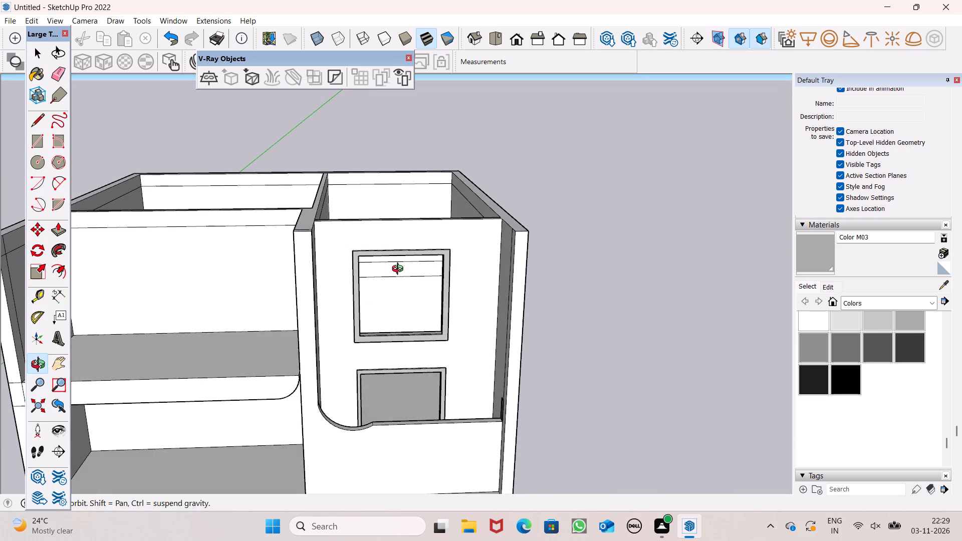
middle_drag(400, 270, 388, 270)
scroll(388, 270, up, 1)
scroll(399, 257, down, 2)
middle_drag(460, 286, 436, 306)
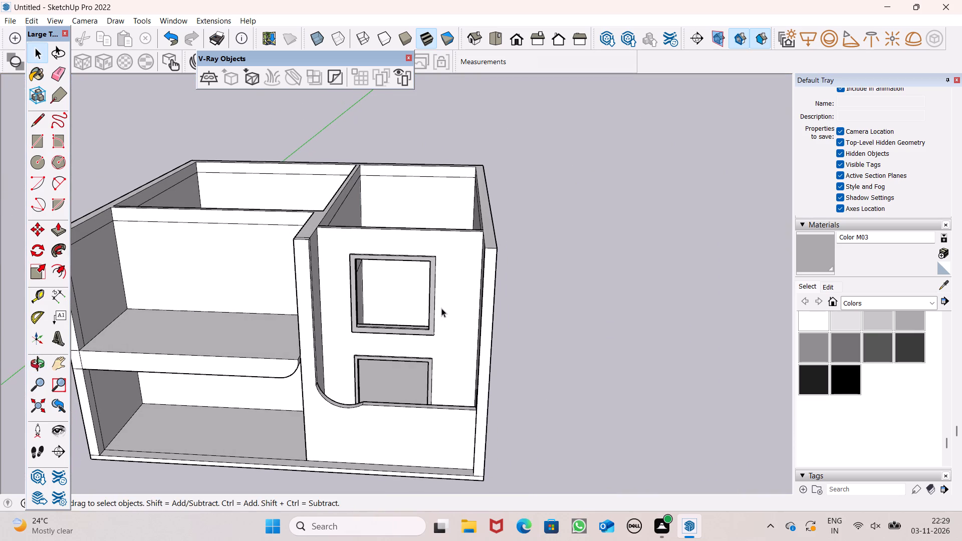
middle_drag(438, 385, 437, 402)
scroll(437, 402, up, 1)
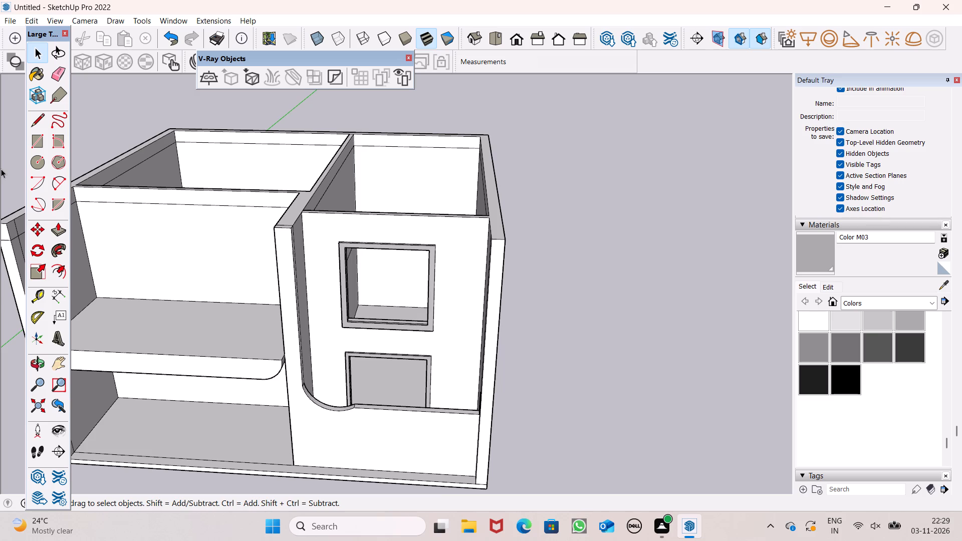
Draw a horizontal rectangle about 11 3/4" by 15' 4 11/16" across the back wall between the upper and lower windows.
click(30, 144)
scroll(283, 317, up, 5)
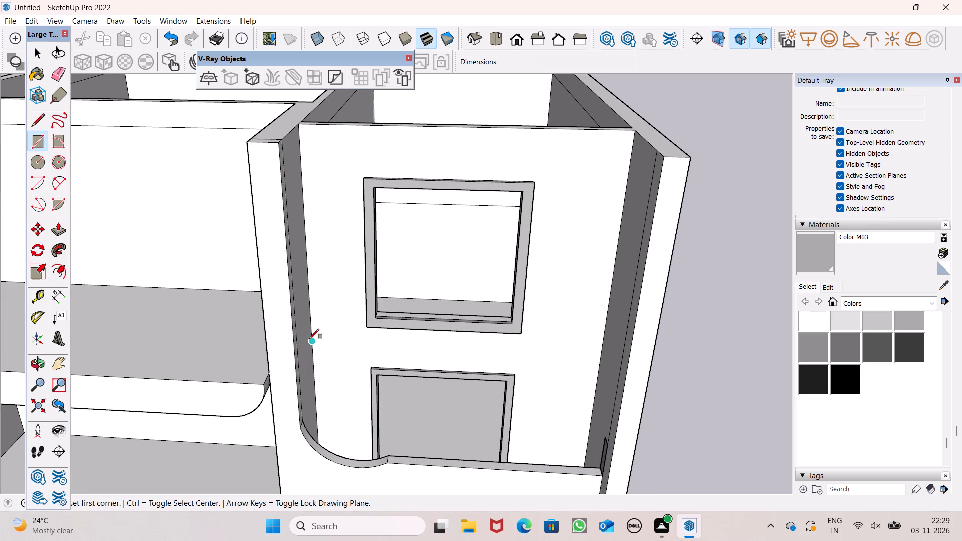
middle_drag(350, 362, 347, 287)
scroll(353, 327, up, 6)
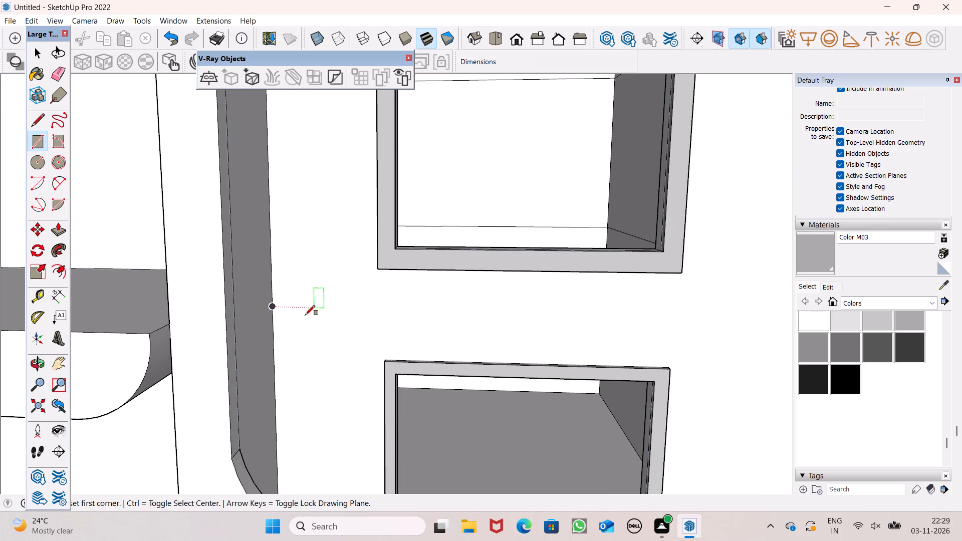
drag(274, 287, 279, 297)
scroll(523, 337, down, 4)
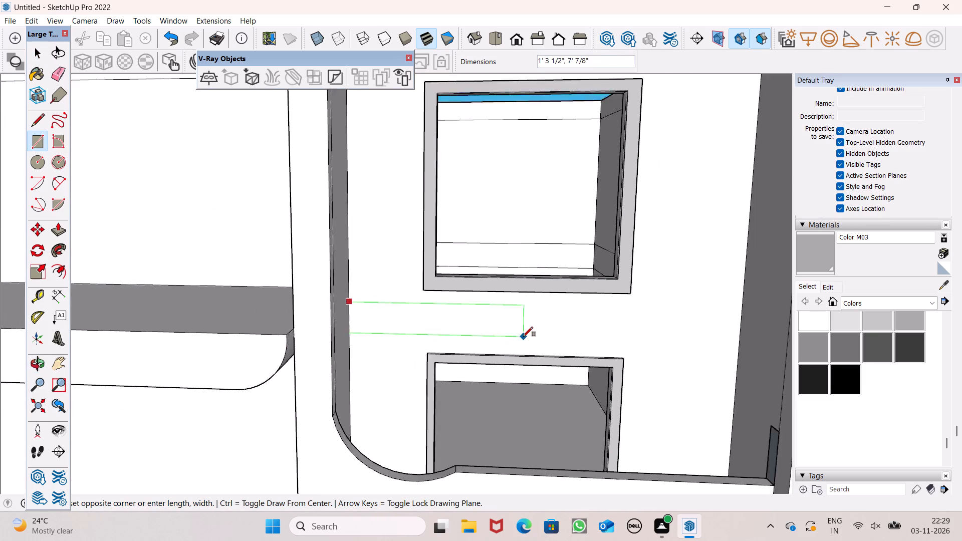
scroll(523, 337, down, 1)
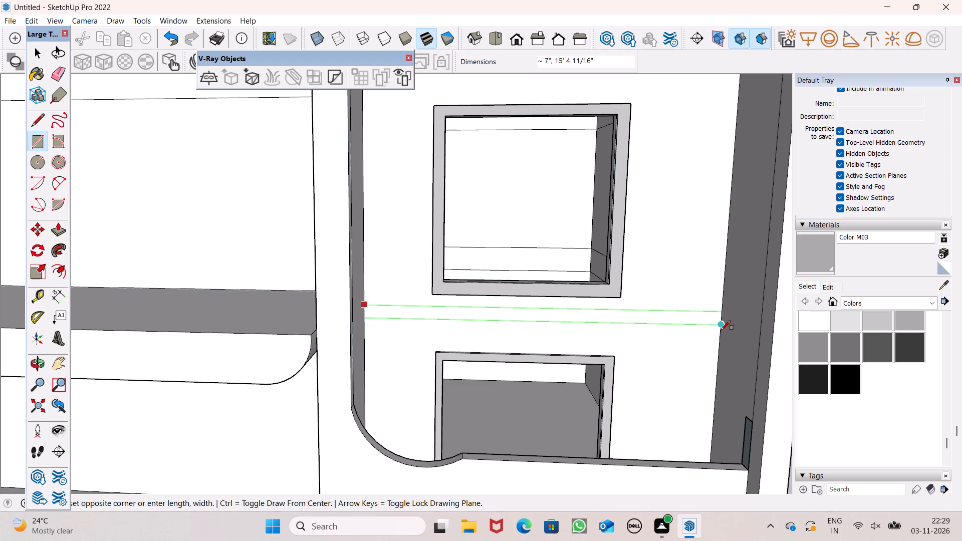
scroll(720, 333, up, 7)
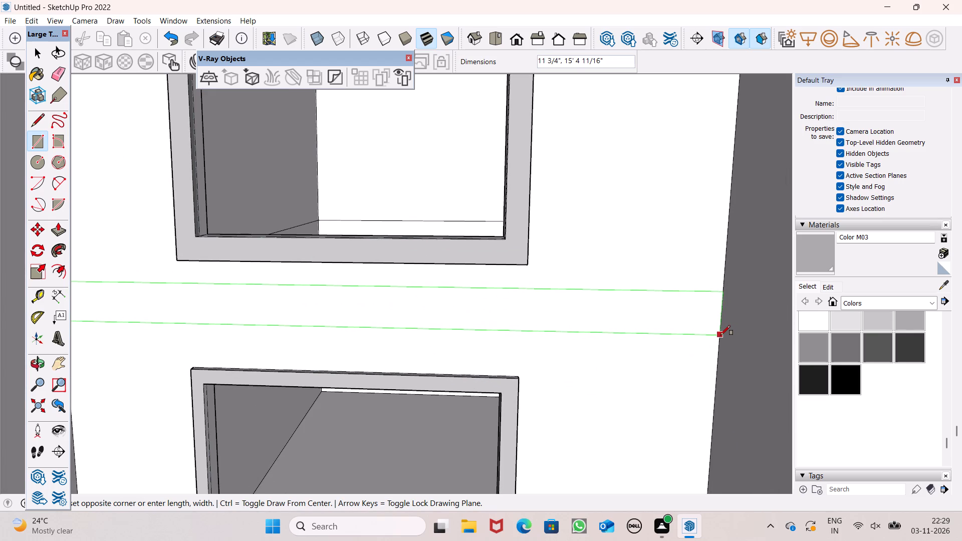
click(721, 338)
scroll(603, 288, down, 5)
key(space)
Inspect the rectangular band between the two windows from several angles.
scroll(571, 257, down, 4)
scroll(573, 299, up, 1)
middle_drag(573, 299, 581, 331)
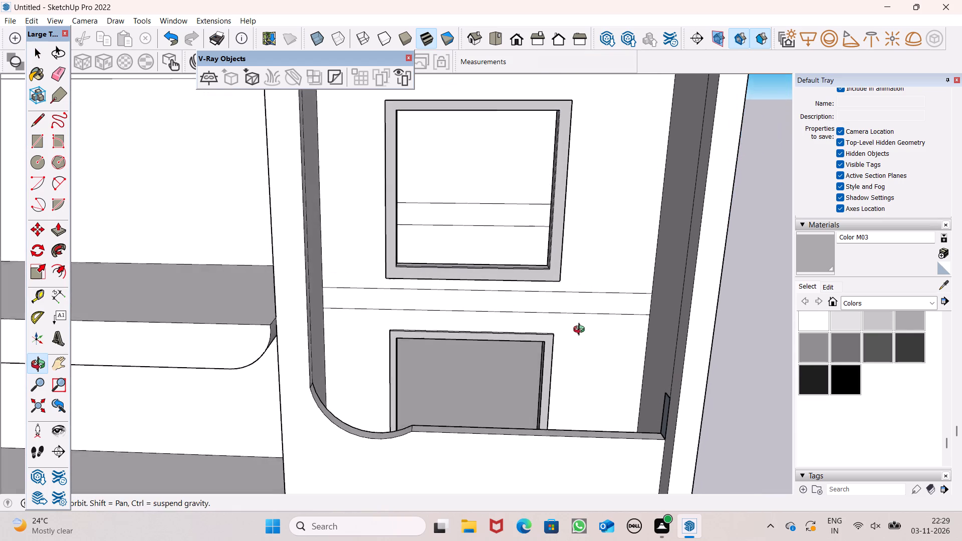
middle_drag(581, 331, 582, 331)
scroll(574, 314, down, 2)
middle_drag(569, 312, 569, 336)
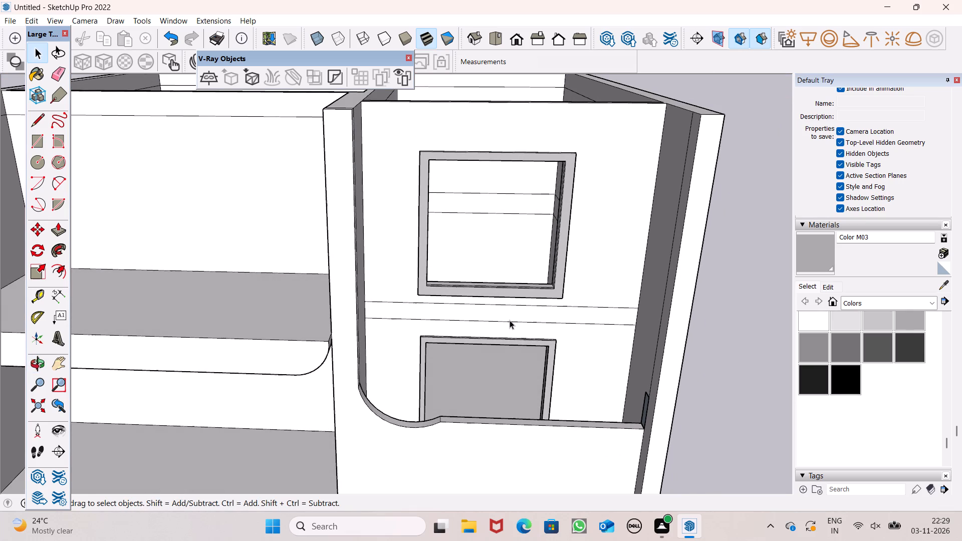
scroll(502, 324, down, 3)
middle_drag(497, 328, 395, 390)
scroll(395, 390, up, 1)
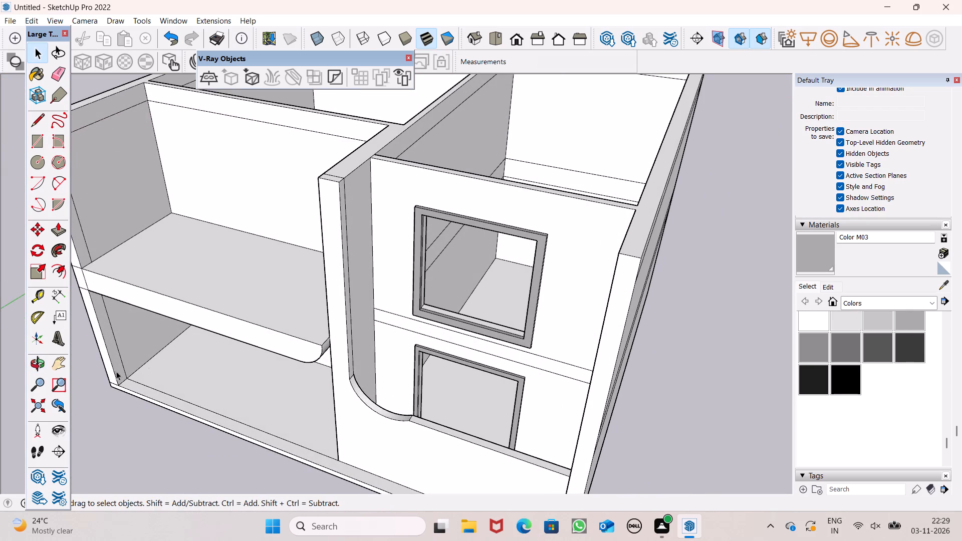
Push/Pull the rectangular band between the upper and lower windows outward about 2' 6 5/16" as a projecting slab.
click(59, 228)
middle_drag(261, 332, 284, 366)
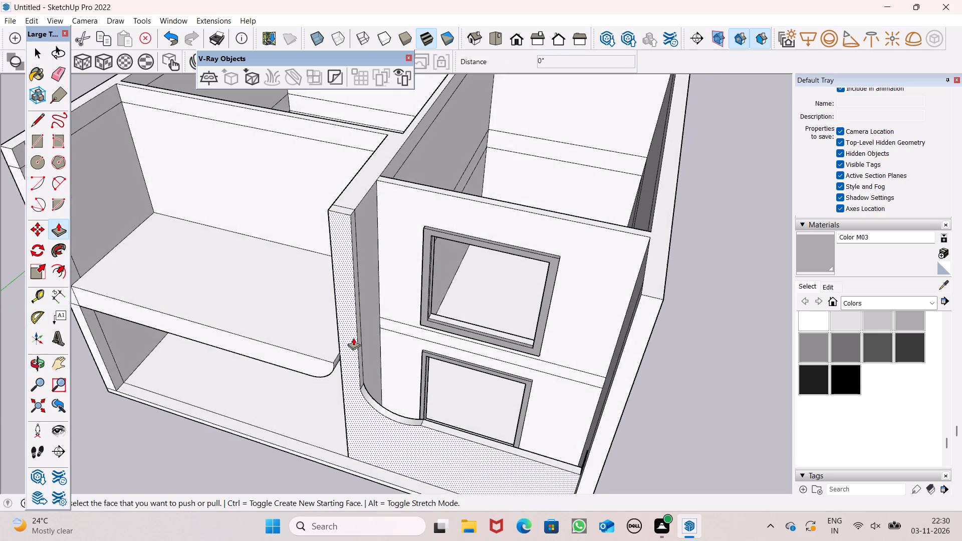
scroll(353, 338, up, 6)
scroll(268, 309, down, 3)
middle_drag(359, 353, 355, 373)
scroll(376, 338, up, 2)
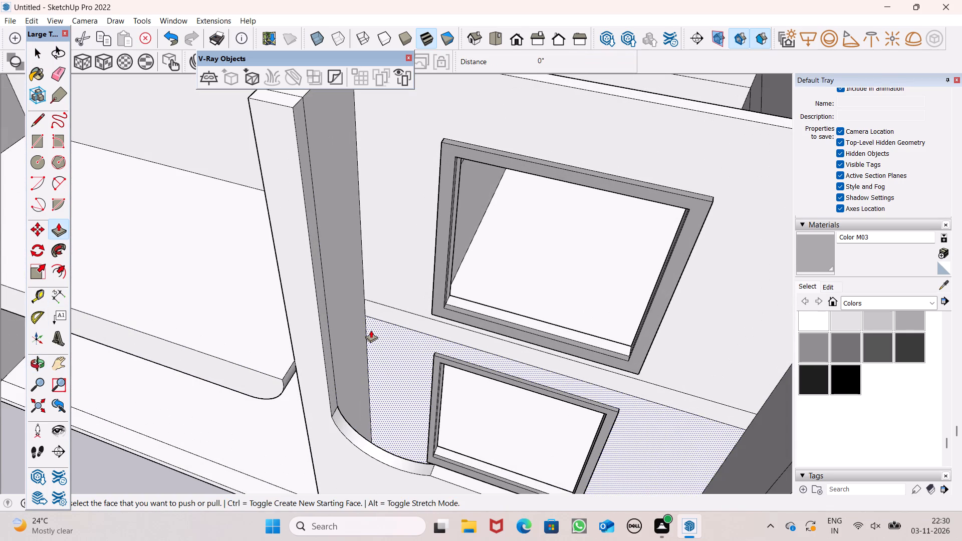
middle_drag(370, 319, 336, 331)
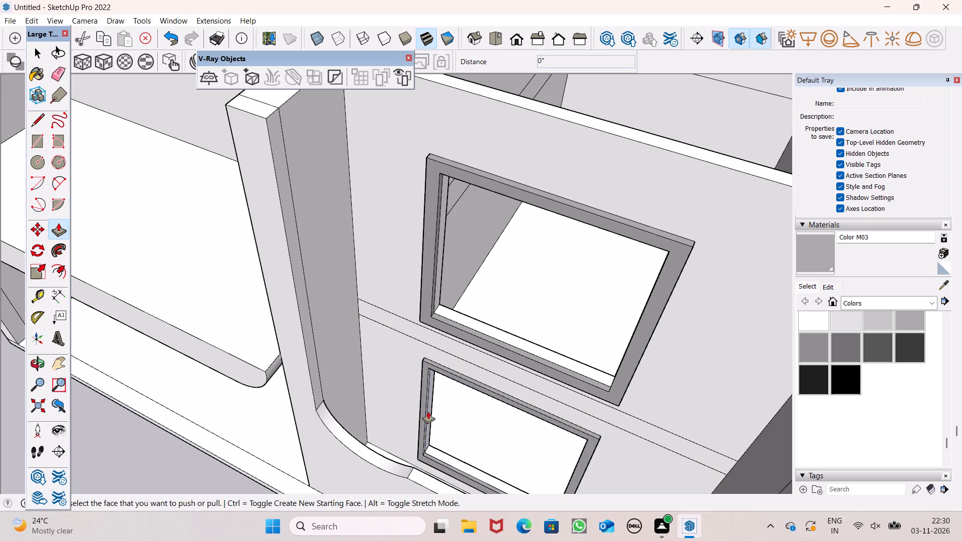
scroll(259, 313, down, 1)
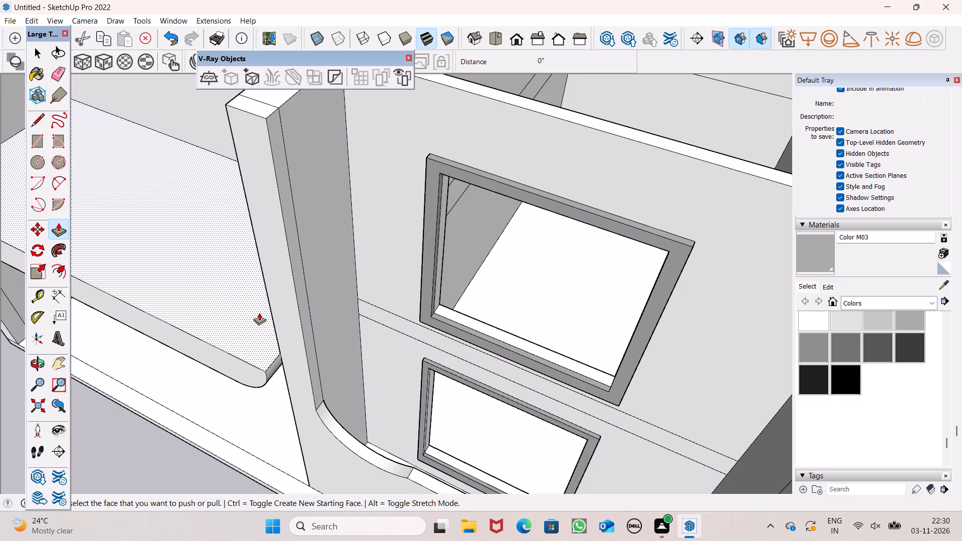
middle_drag(274, 355, 245, 381)
scroll(324, 348, up, 3)
scroll(380, 321, up, 2)
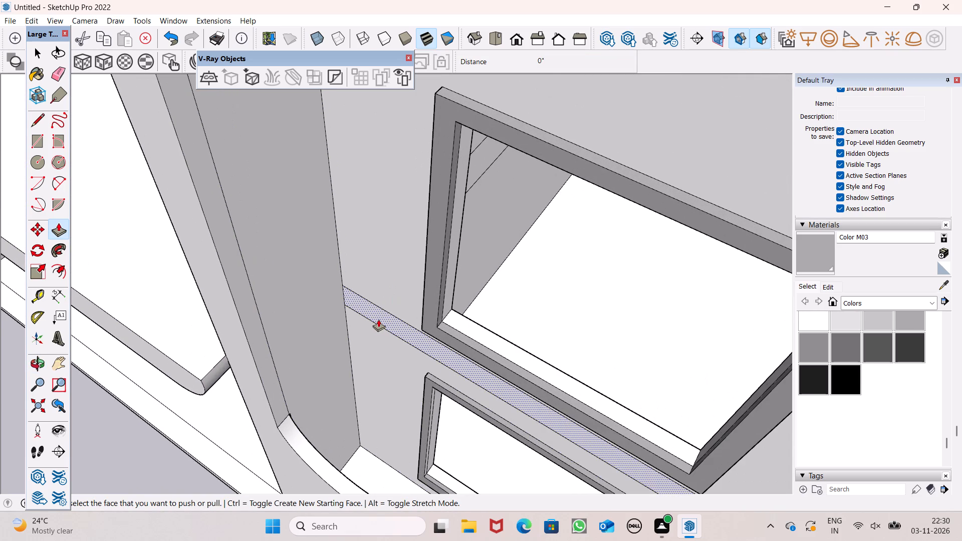
drag(377, 321, 338, 373)
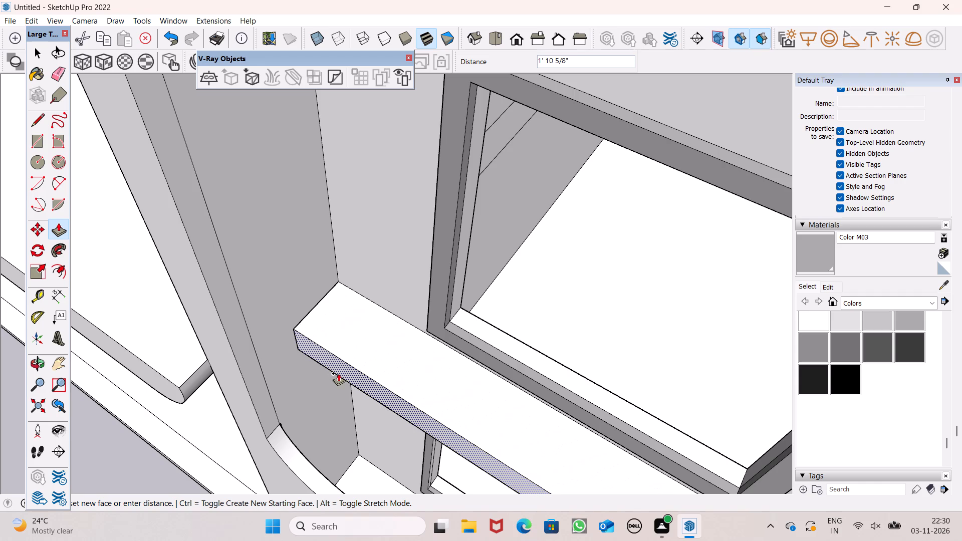
drag(338, 373, 323, 391)
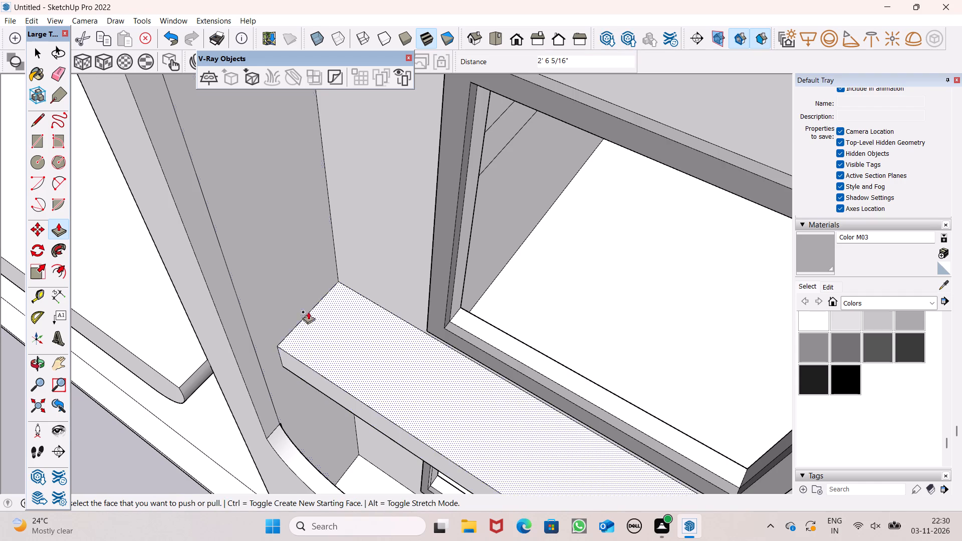
Examine the slab projecting between the two windows from several angles, checking how it meets the side walls and curved low wall.
scroll(306, 306, down, 2)
middle_drag(390, 391, 484, 332)
scroll(342, 285, down, 4)
middle_drag(447, 366, 473, 346)
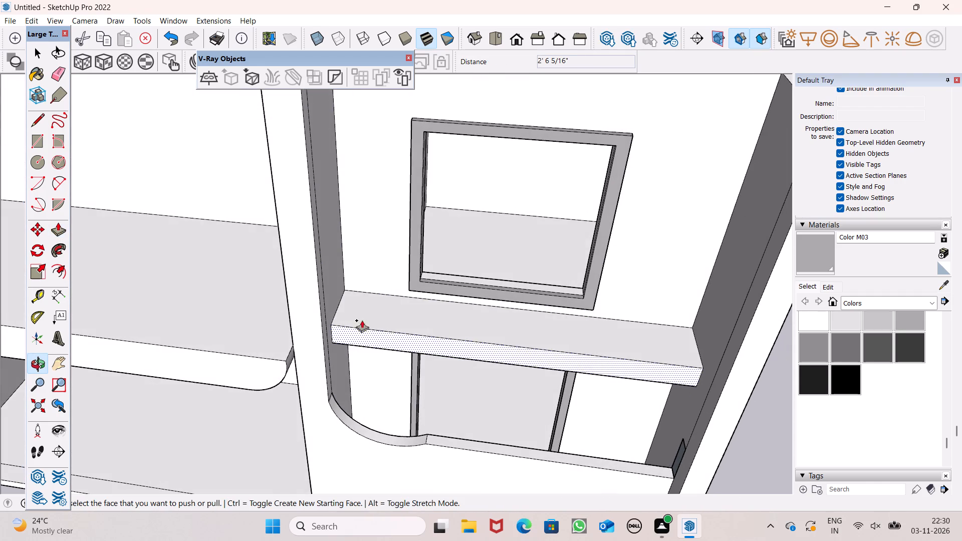
scroll(348, 314, down, 3)
middle_drag(390, 349, 315, 392)
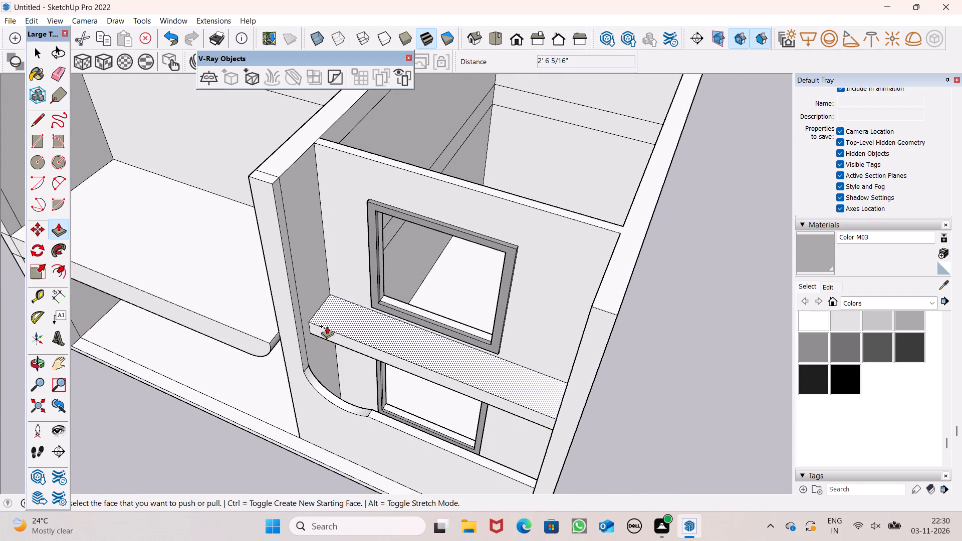
scroll(327, 326, up, 1)
key(space)
scroll(280, 341, down, 3)
middle_drag(363, 388, 379, 394)
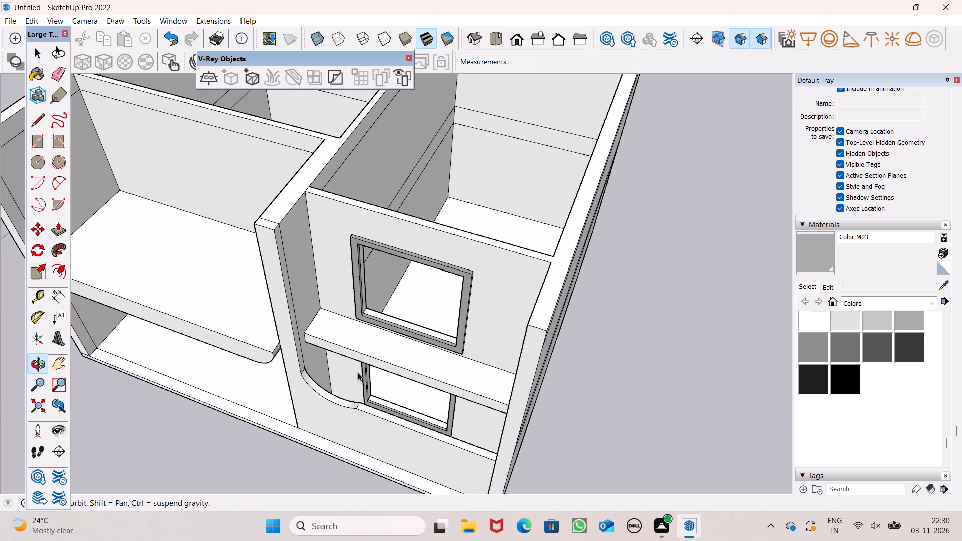
scroll(299, 344, up, 1)
middle_drag(361, 358, 349, 345)
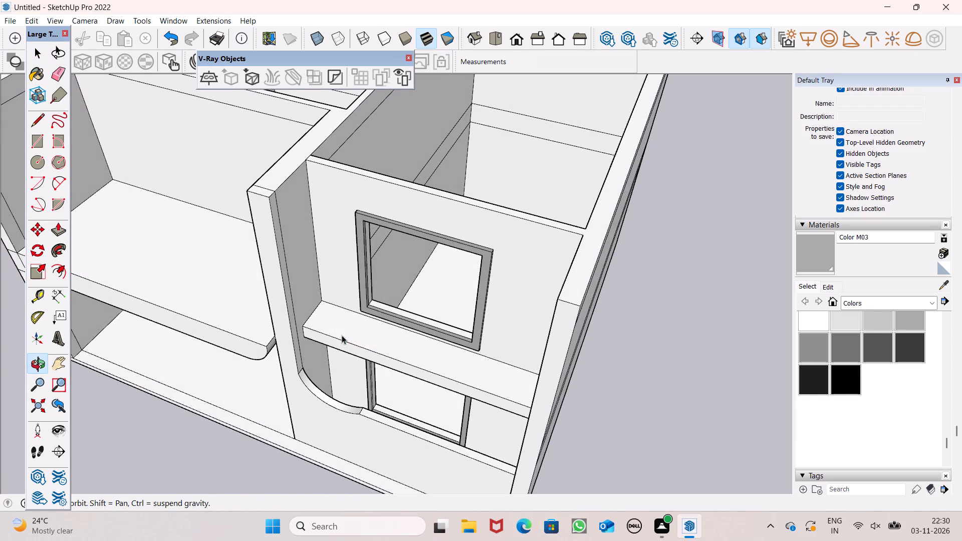
middle_drag(364, 375, 420, 399)
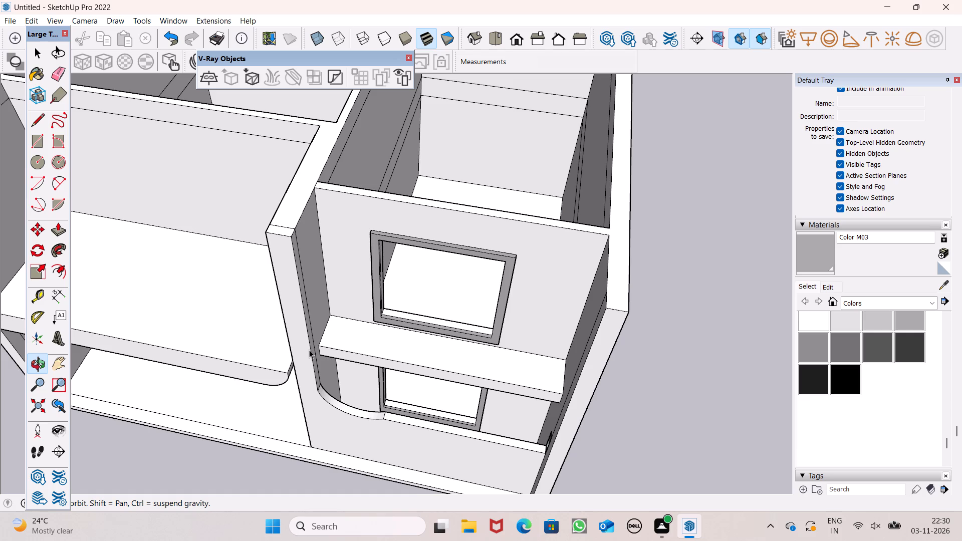
scroll(278, 342, down, 1)
middle_drag(371, 367, 390, 391)
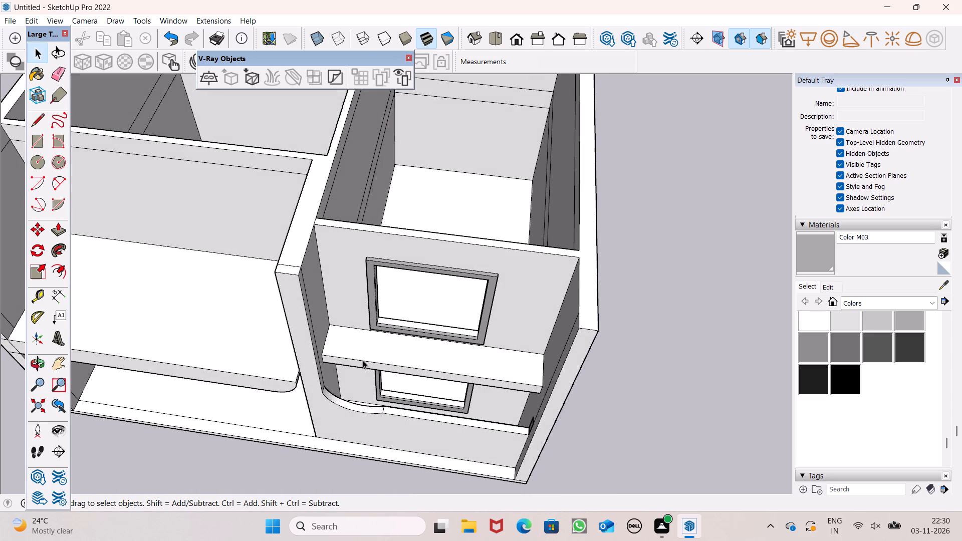
Draw a circle with a radius of about 2 9/16" on the slab's top face, near its front corner beside the curved low wall.
click(39, 162)
scroll(249, 192, down, 3)
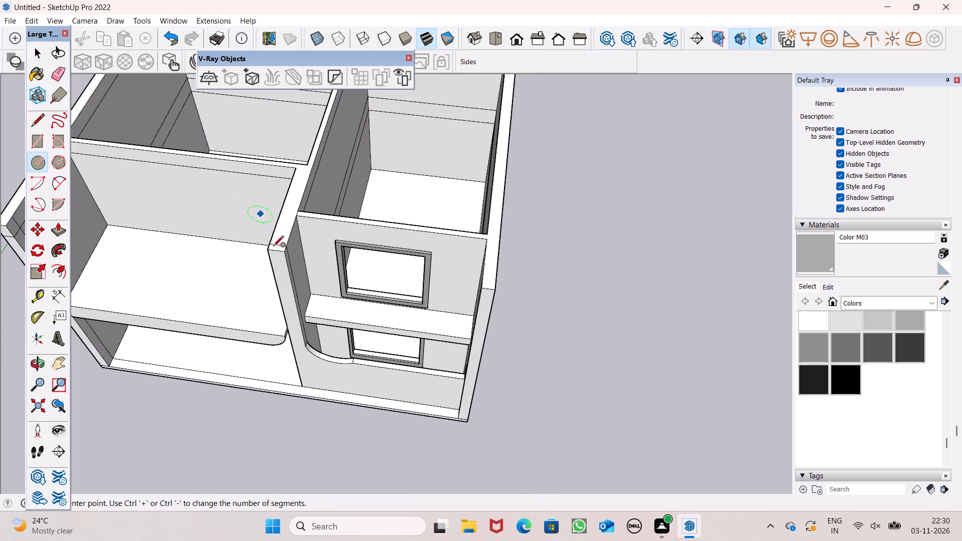
middle_drag(332, 318, 350, 350)
scroll(325, 314, up, 7)
scroll(332, 353, up, 5)
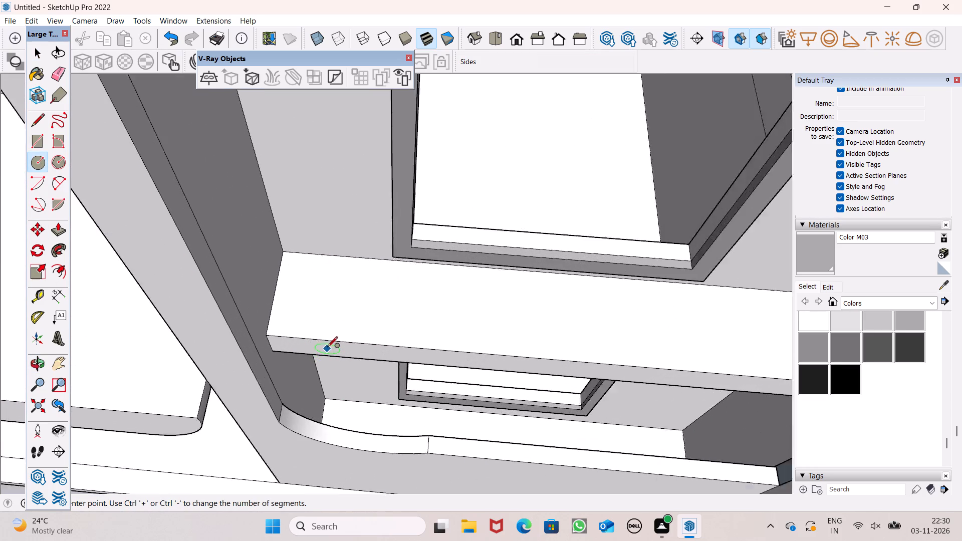
scroll(327, 348, up, 9)
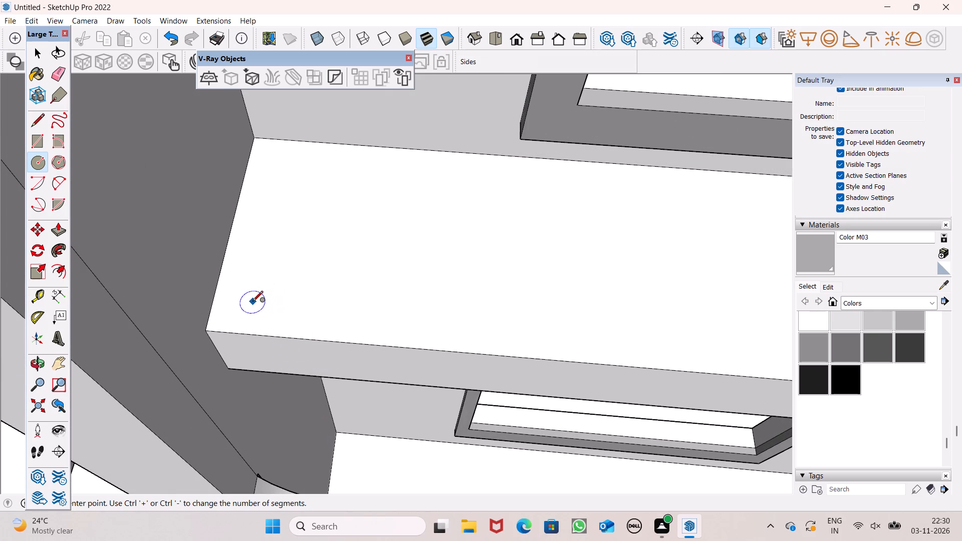
click(253, 302)
click(259, 319)
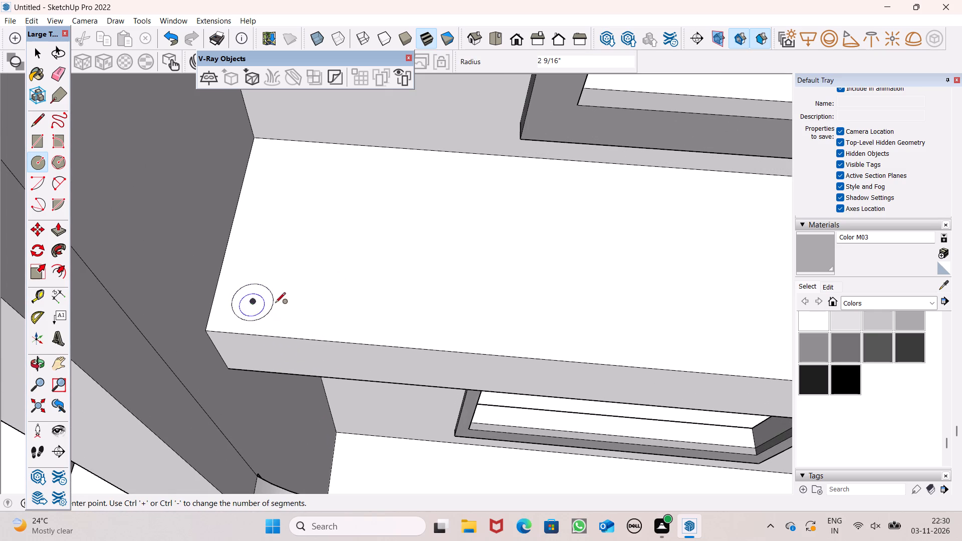
key(space)
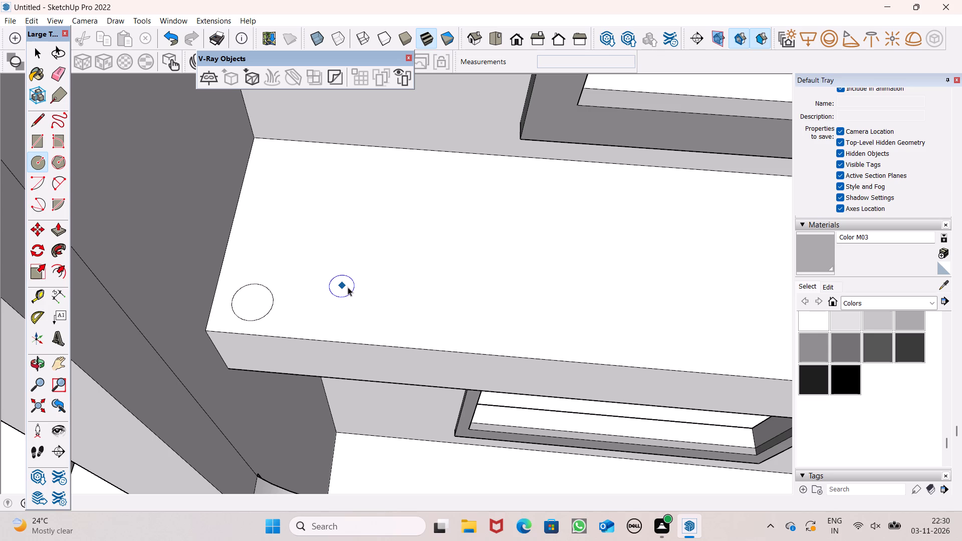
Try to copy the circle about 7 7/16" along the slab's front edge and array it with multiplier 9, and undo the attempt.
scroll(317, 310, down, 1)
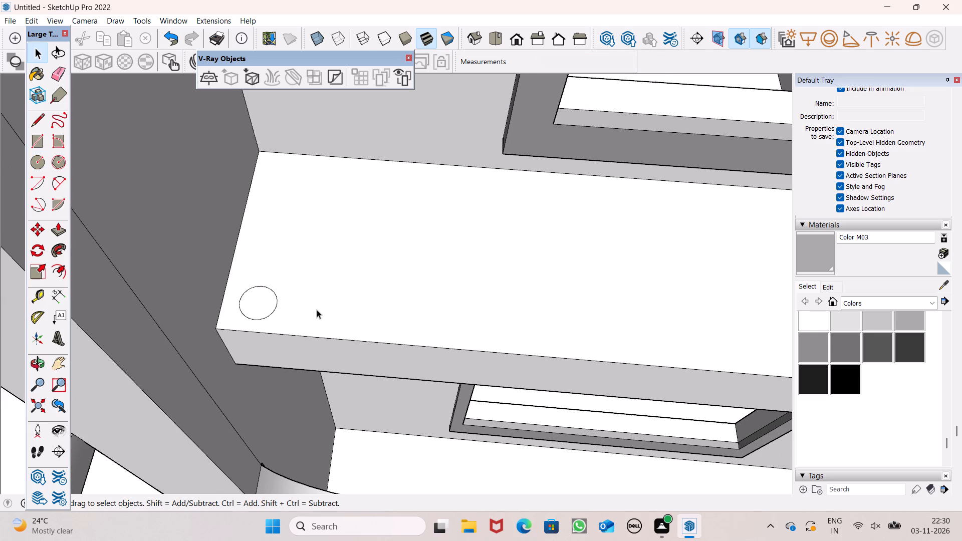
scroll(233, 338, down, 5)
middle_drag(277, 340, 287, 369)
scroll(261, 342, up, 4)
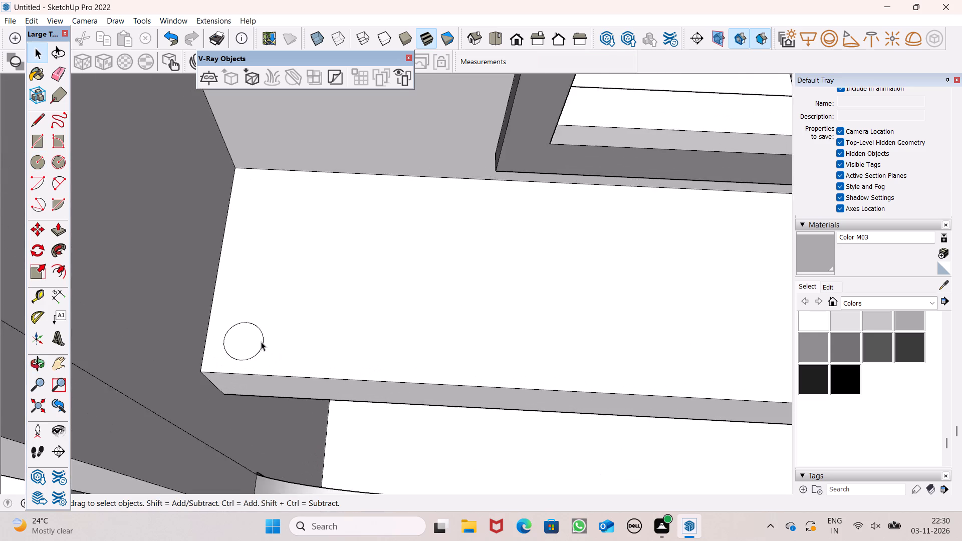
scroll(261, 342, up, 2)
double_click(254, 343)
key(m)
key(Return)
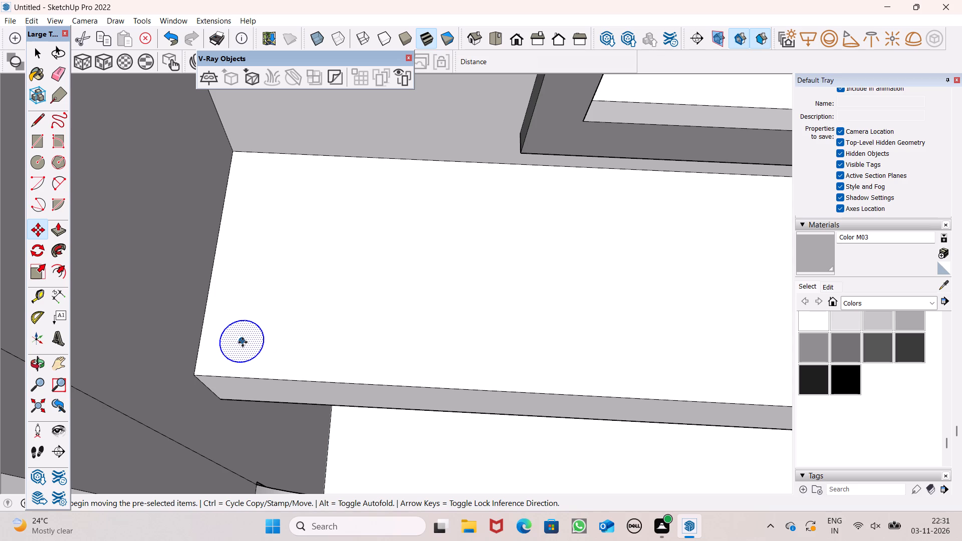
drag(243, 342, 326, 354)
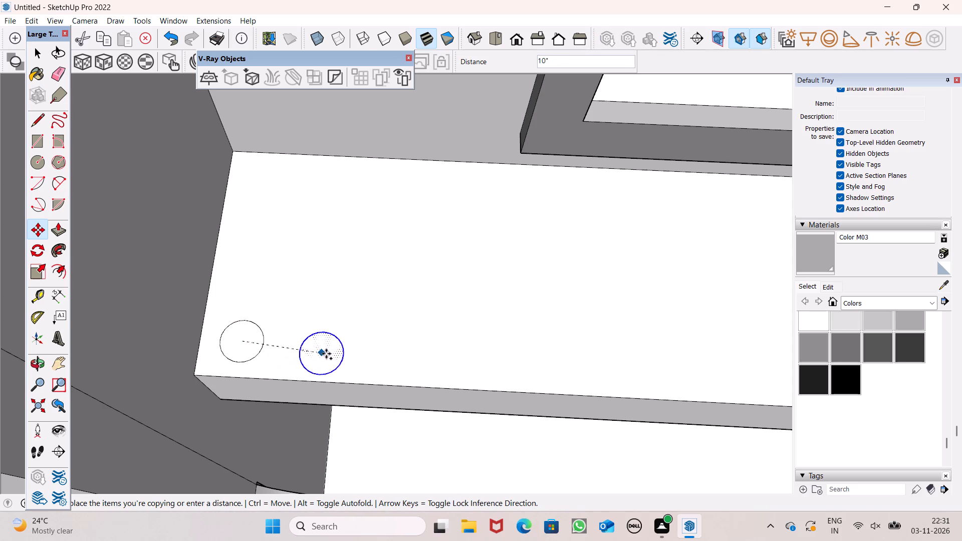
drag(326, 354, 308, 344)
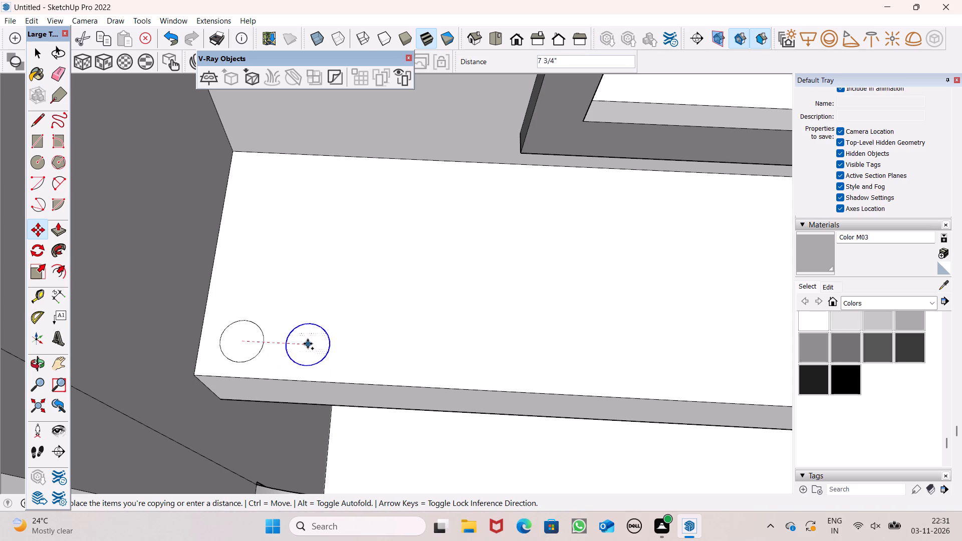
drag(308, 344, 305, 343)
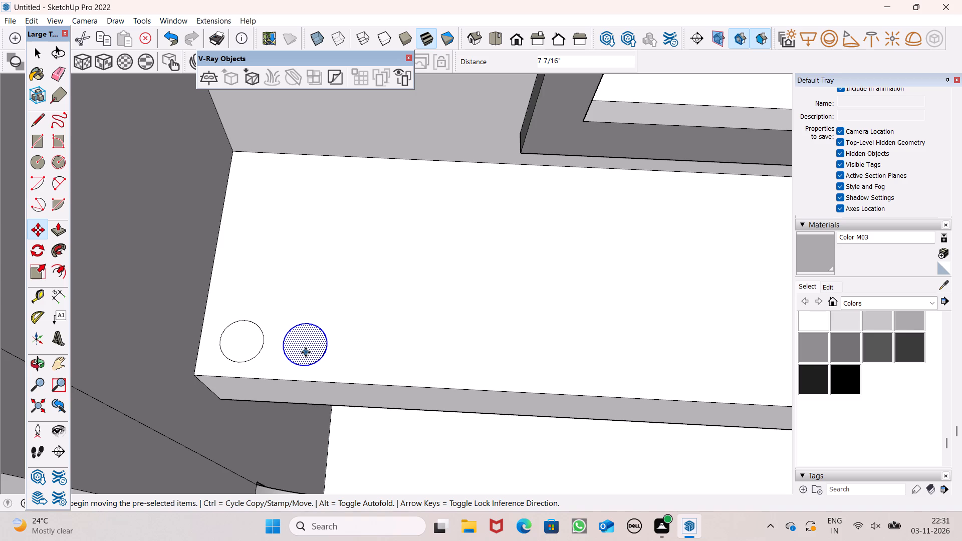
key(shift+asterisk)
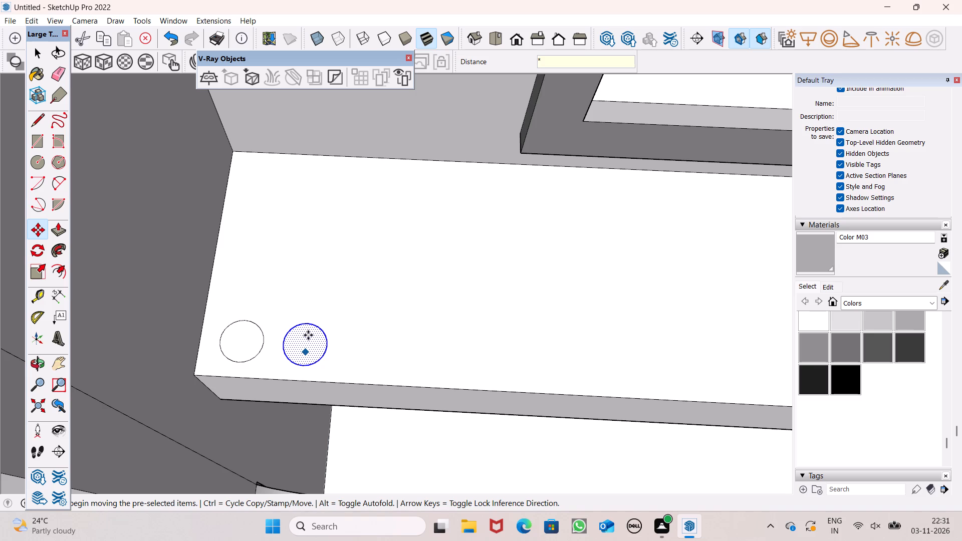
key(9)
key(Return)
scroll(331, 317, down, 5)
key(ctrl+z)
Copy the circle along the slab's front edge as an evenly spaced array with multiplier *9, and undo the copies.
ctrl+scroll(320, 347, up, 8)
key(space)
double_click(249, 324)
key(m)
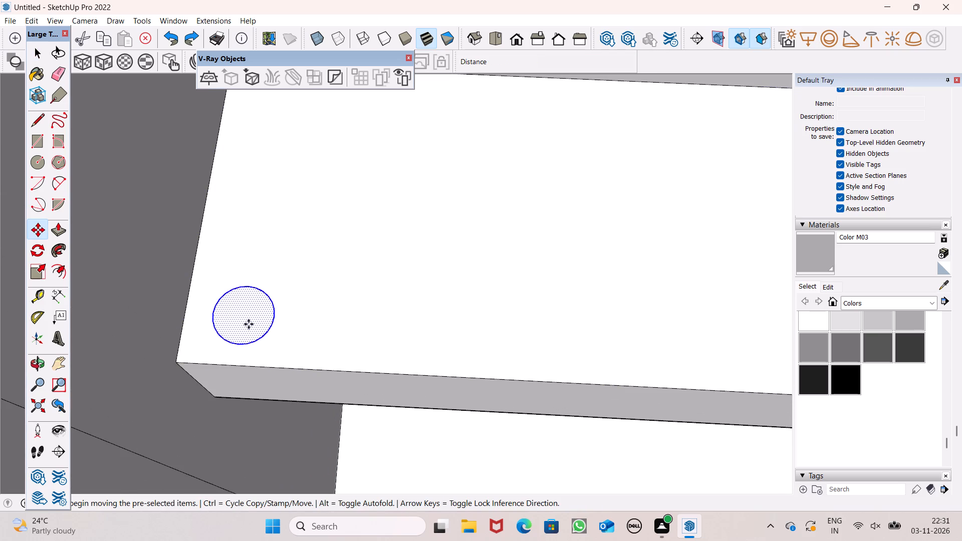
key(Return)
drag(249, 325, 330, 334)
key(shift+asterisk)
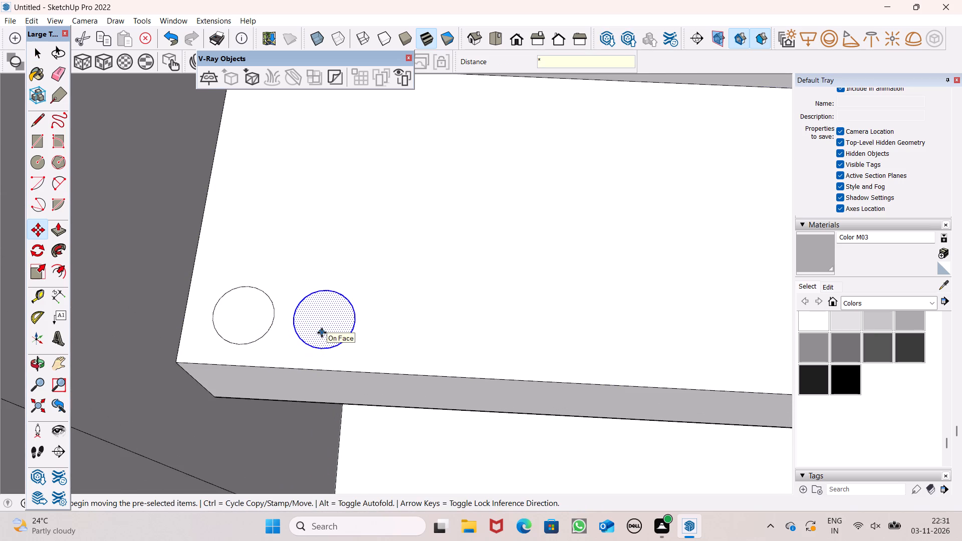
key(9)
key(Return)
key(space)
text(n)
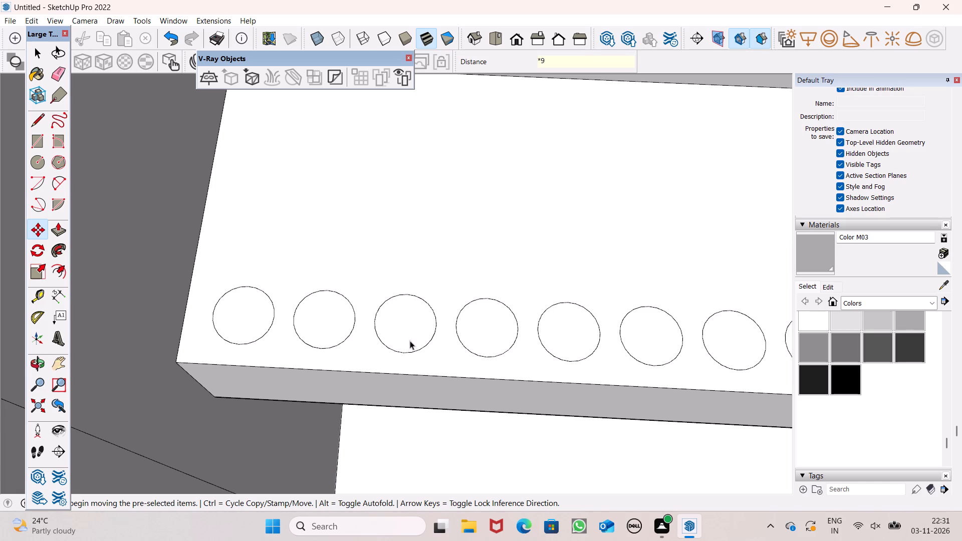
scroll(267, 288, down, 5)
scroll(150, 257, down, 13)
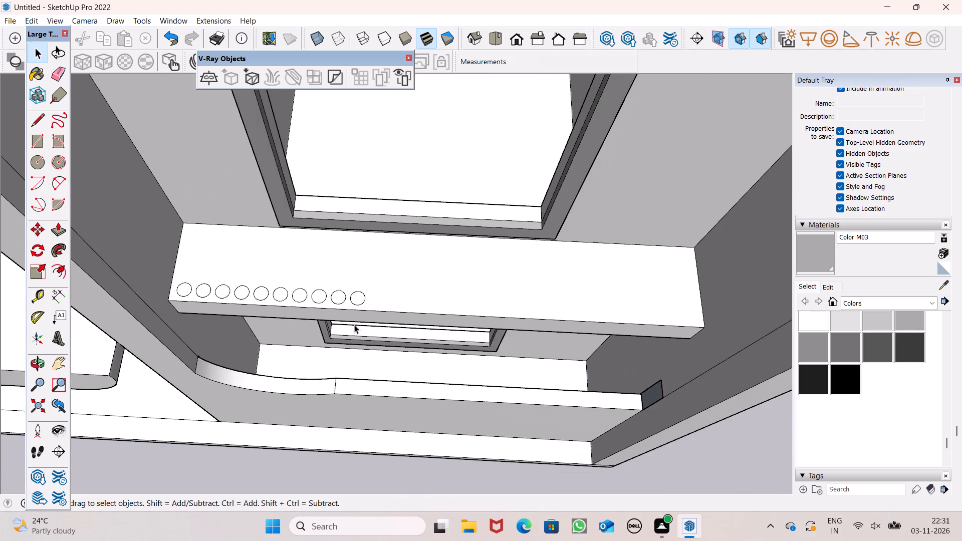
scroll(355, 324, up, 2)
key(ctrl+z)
Copy the circle about 7 3/4" along the slab's front edge and array the copy with multiplier *25.
scroll(45, 277, up, 8)
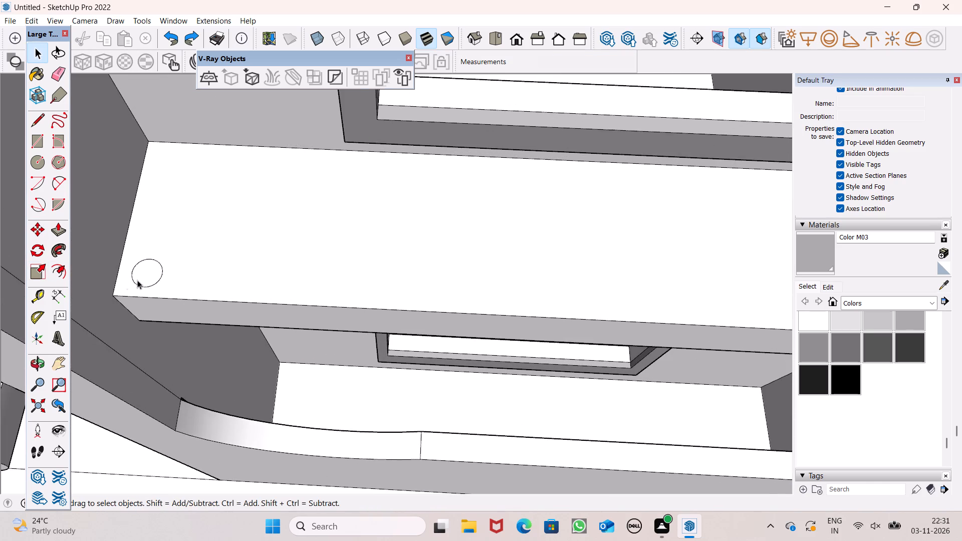
scroll(144, 280, up, 6)
double_click(145, 278)
key(m)
key(Return)
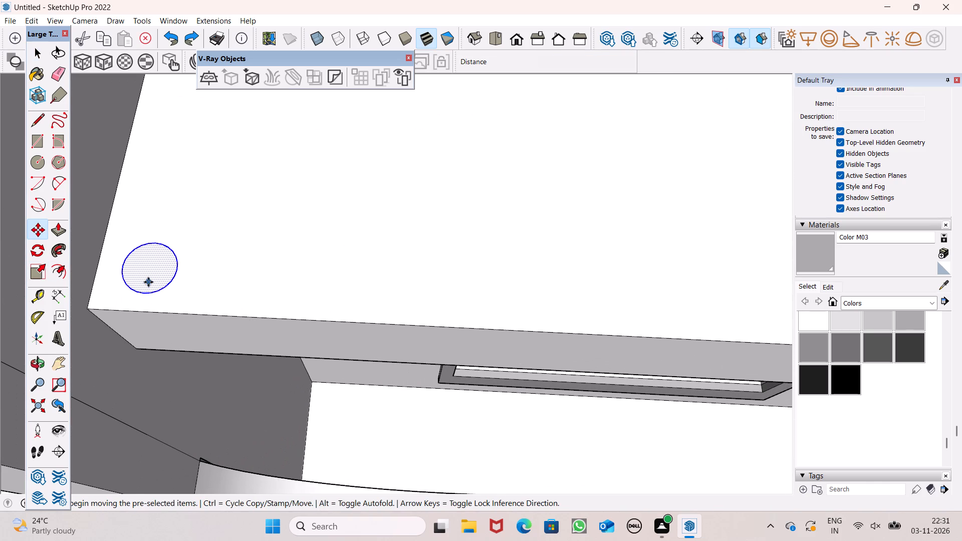
drag(147, 281, 237, 289)
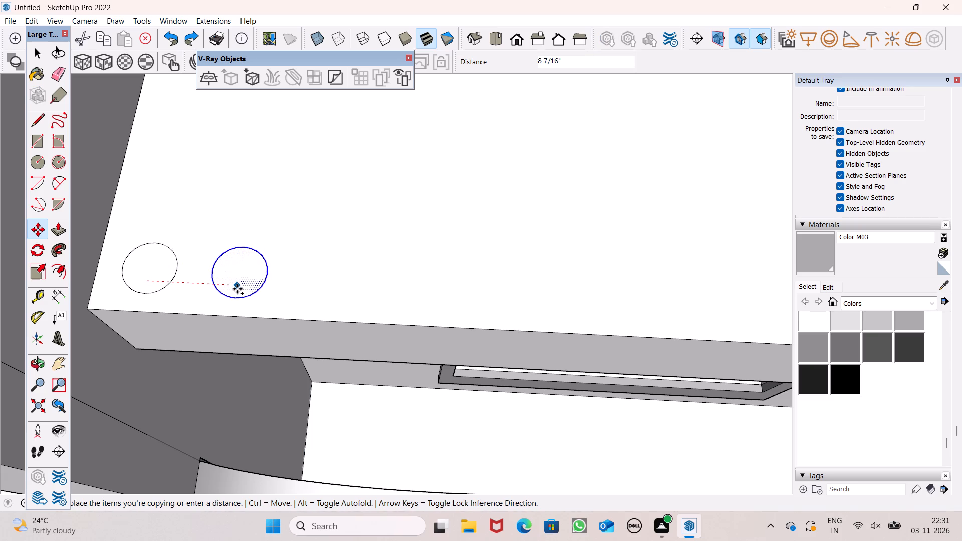
drag(237, 289, 230, 290)
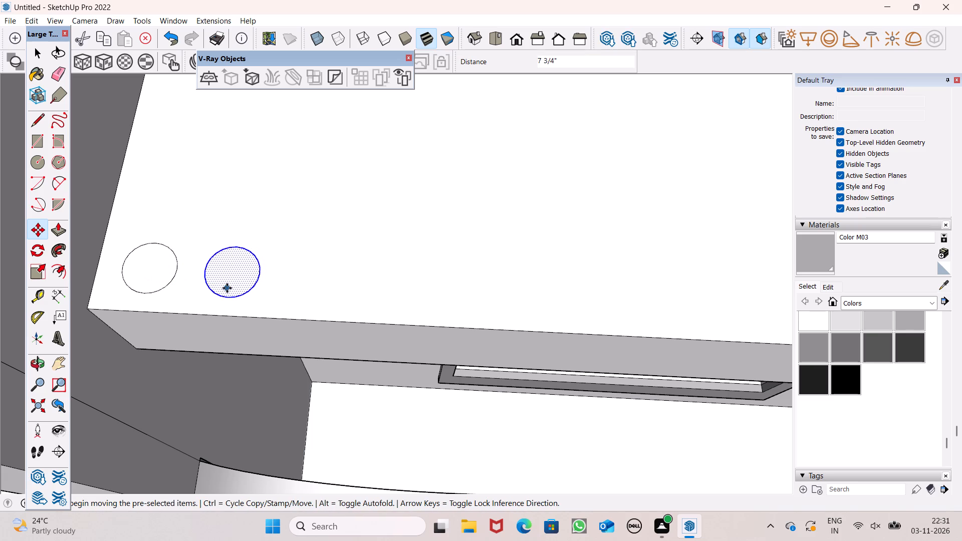
key(shift+asterisk)
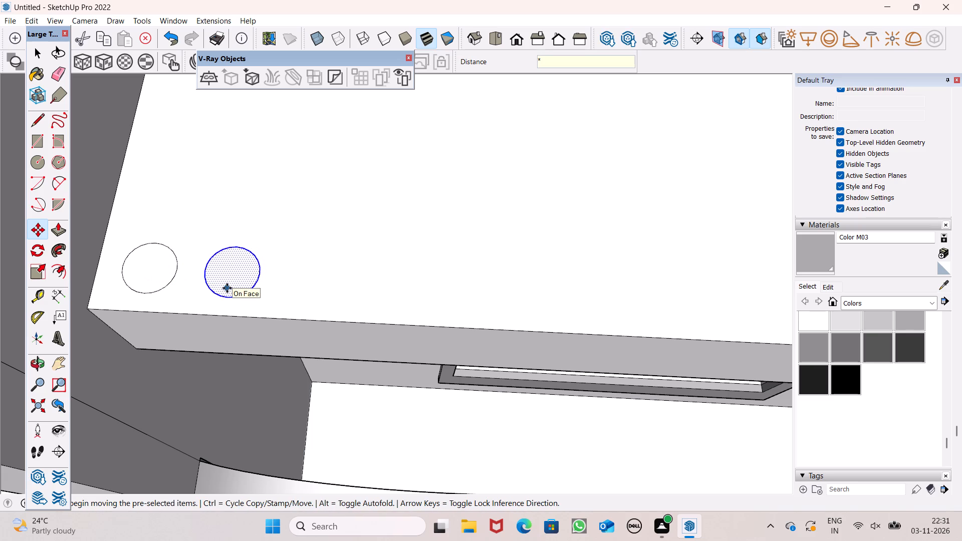
key(2)
key(5)
key(Return)
key(space)
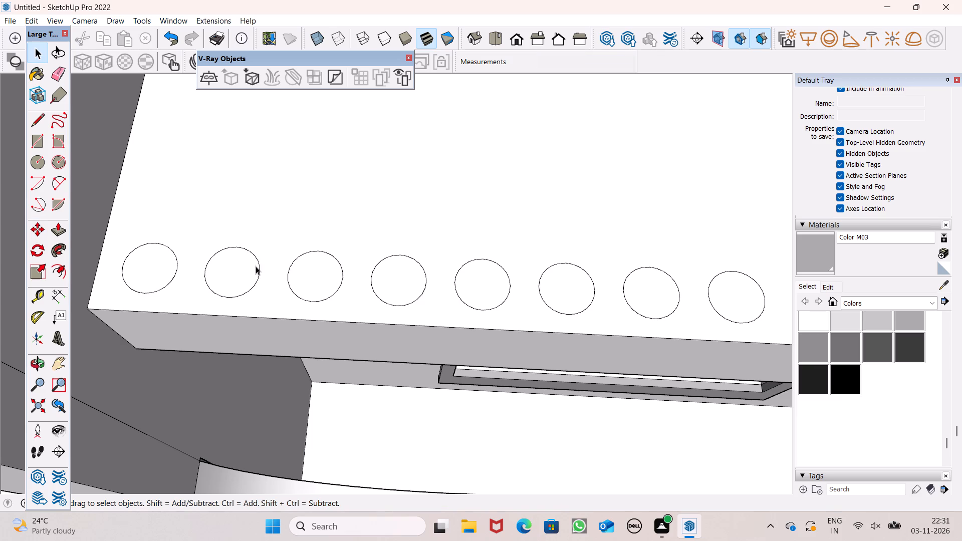
Erase the surplus circle that sticks out through the outer face of the side wall at the far end of the row.
scroll(256, 266, down, 4)
scroll(251, 266, up, 1)
scroll(248, 267, down, 2)
scroll(184, 227, up, 1)
scroll(183, 227, down, 13)
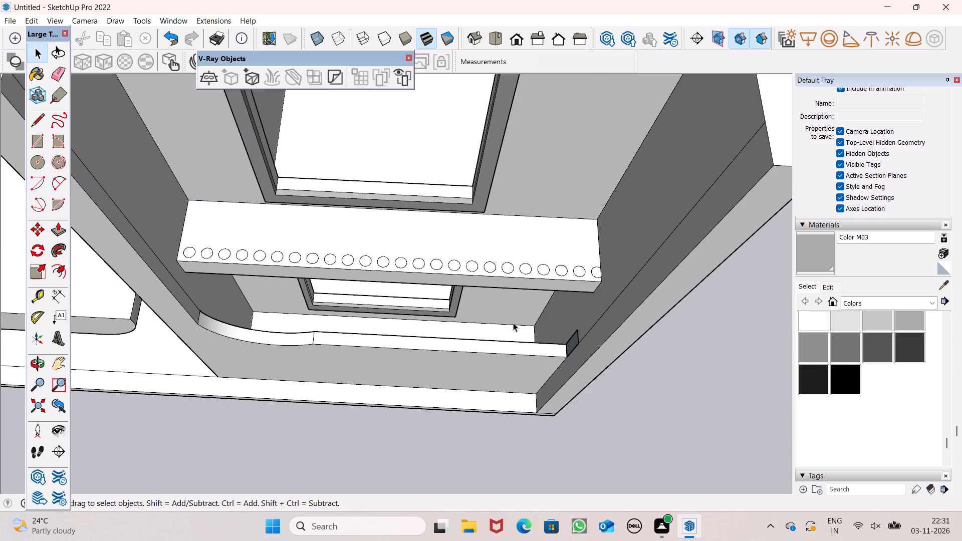
middle_drag(512, 318, 367, 252)
scroll(346, 230, up, 2)
scroll(456, 201, down, 4)
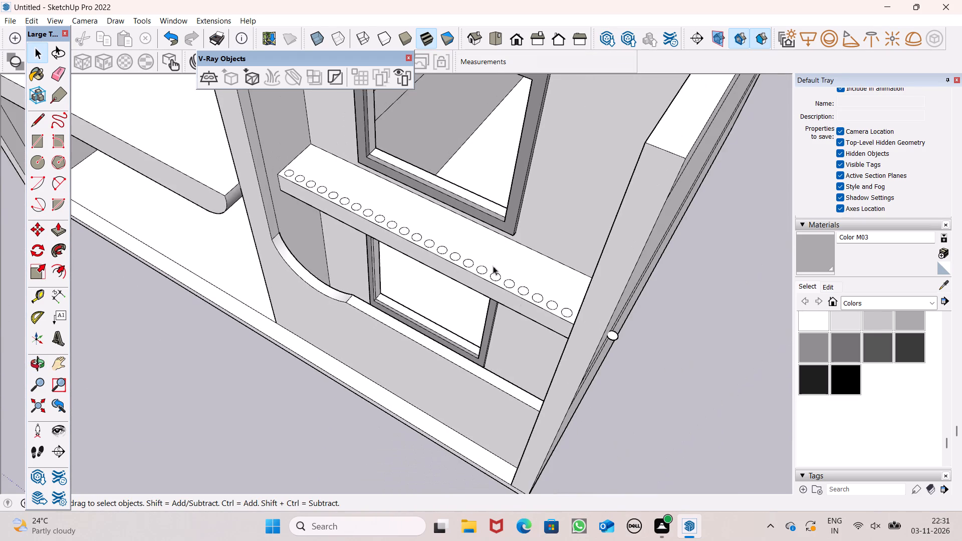
scroll(581, 325, up, 7)
scroll(630, 354, up, 5)
scroll(560, 328, down, 3)
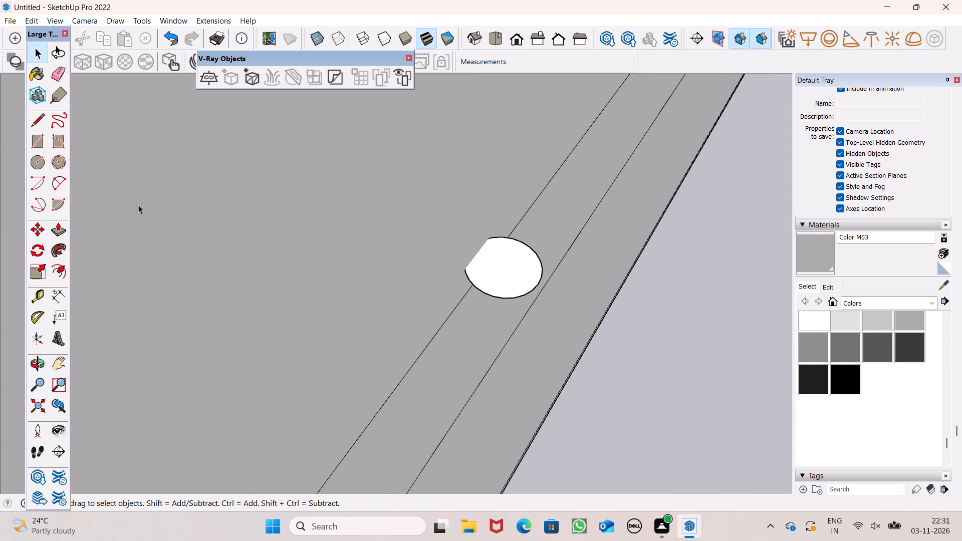
click(53, 72)
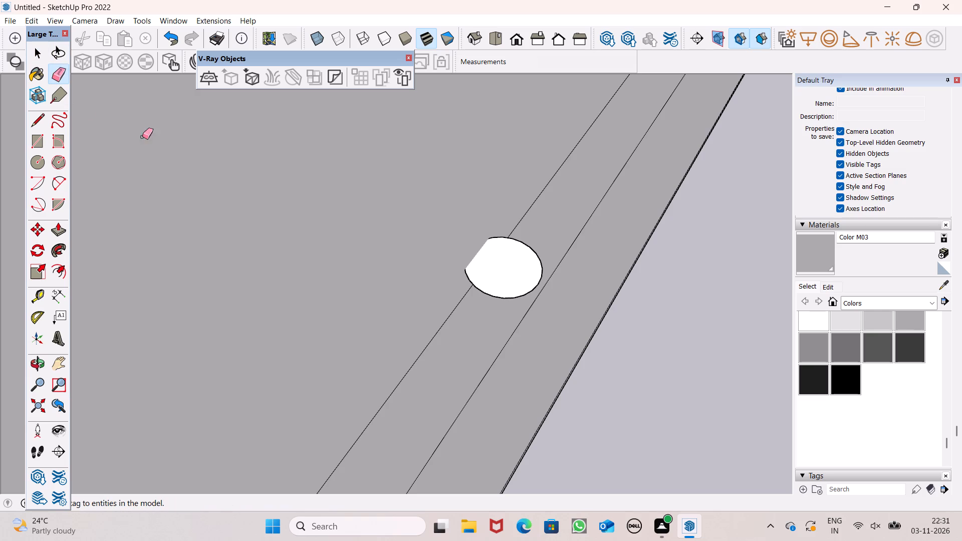
click(492, 299)
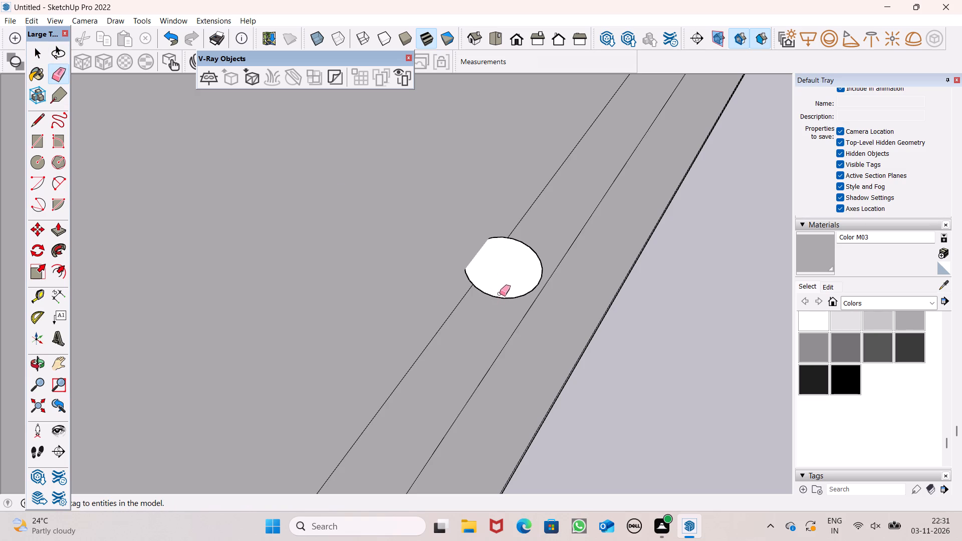
click(503, 298)
scroll(421, 212, down, 7)
Erase the leftover circle and the partial circle hidden inside the side wall at the far end of the row.
middle_drag(341, 246, 484, 234)
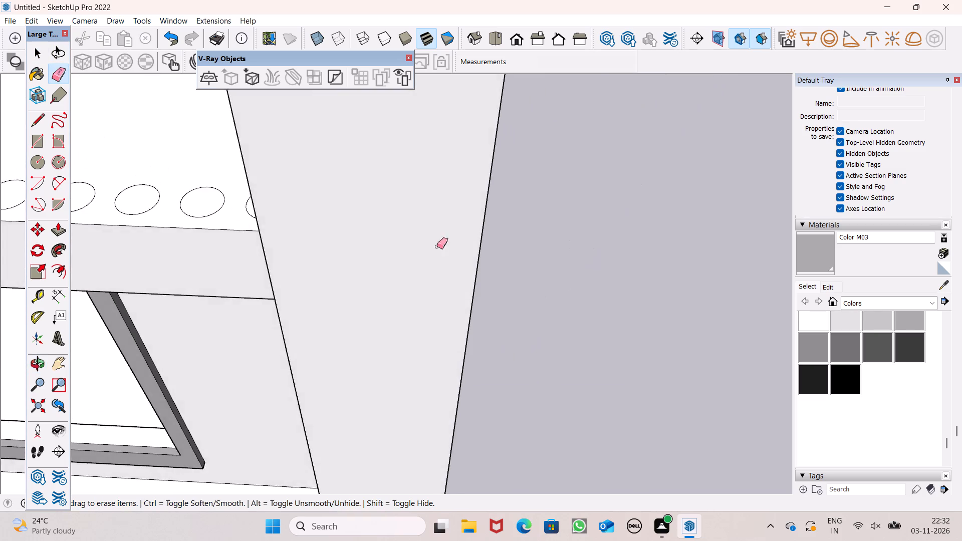
scroll(425, 307, up, 20)
scroll(425, 307, up, 16)
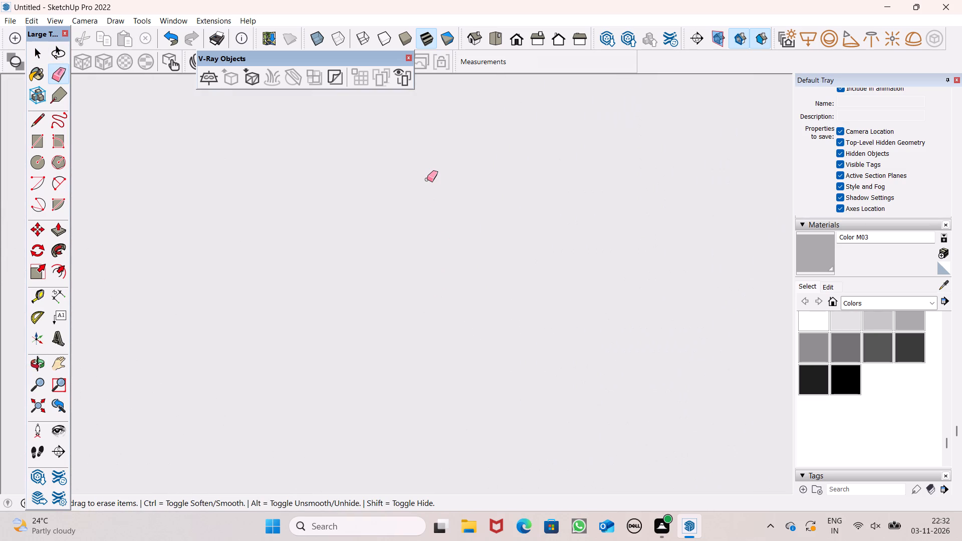
scroll(427, 179, up, 20)
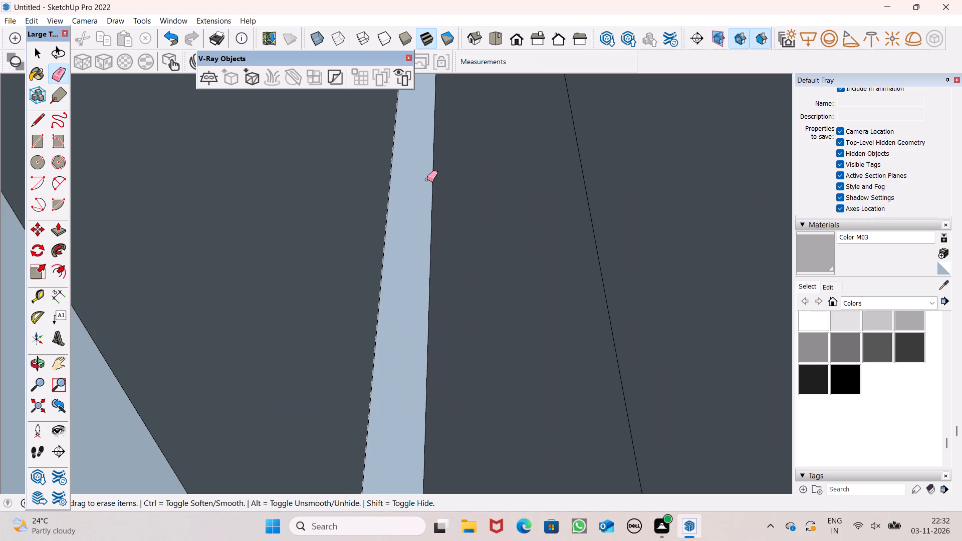
scroll(424, 189, down, 3)
middle_drag(438, 238, 419, 260)
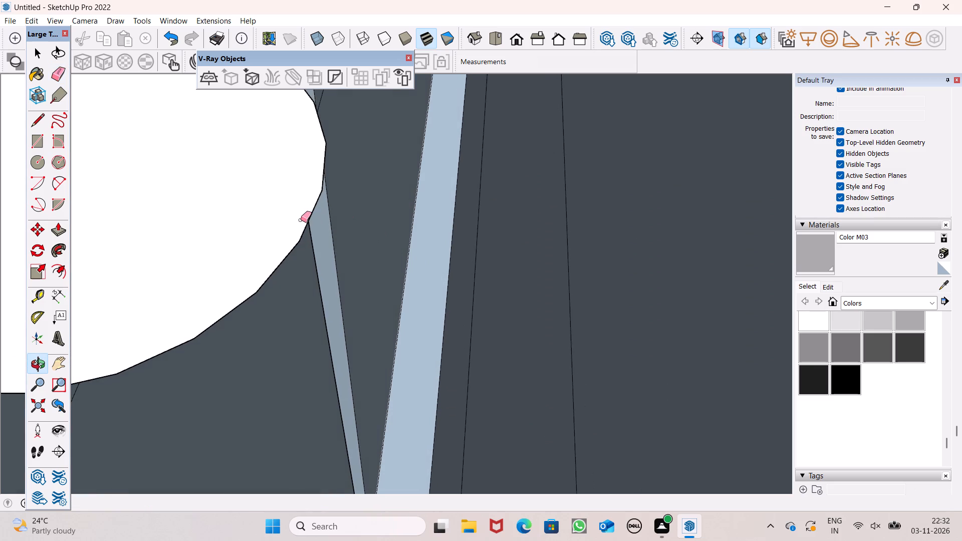
drag(301, 220, 305, 223)
scroll(328, 233, down, 5)
middle_drag(308, 253, 483, 240)
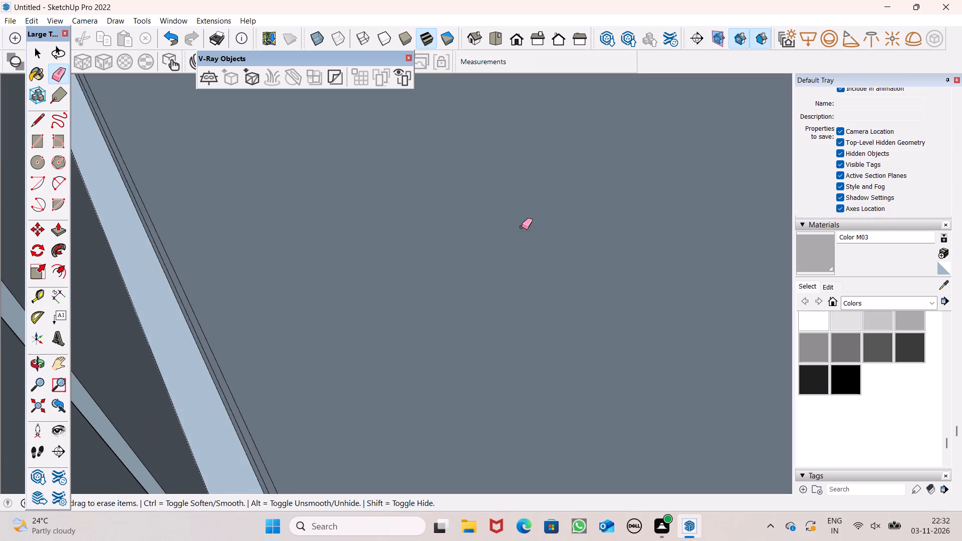
scroll(550, 220, down, 14)
scroll(487, 201, down, 7)
scroll(496, 190, down, 15)
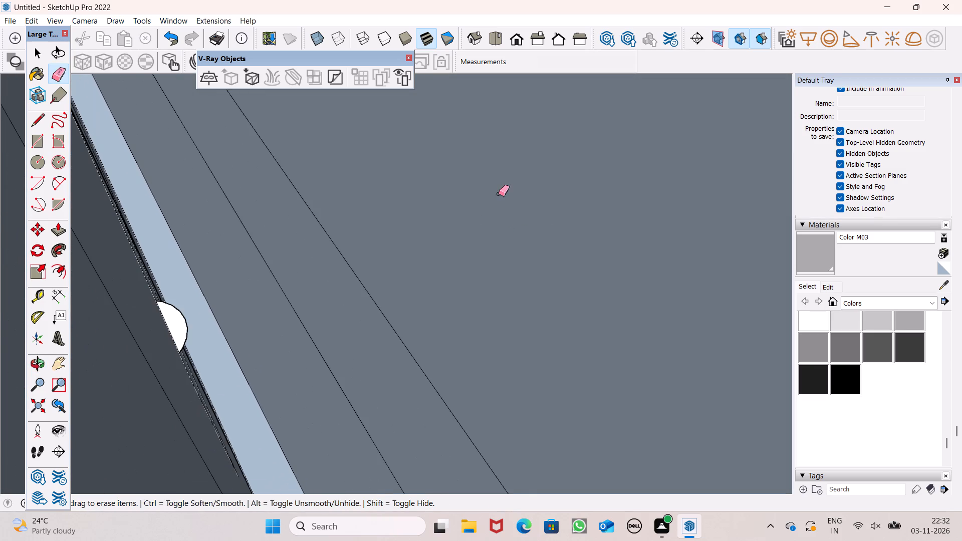
scroll(155, 326, up, 8)
click(199, 311)
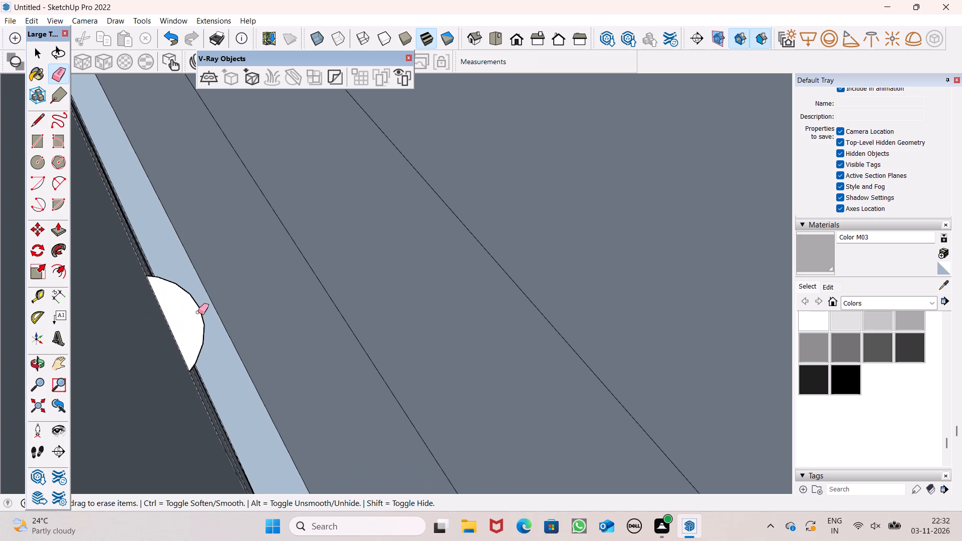
drag(194, 299, 194, 306)
scroll(207, 214, down, 12)
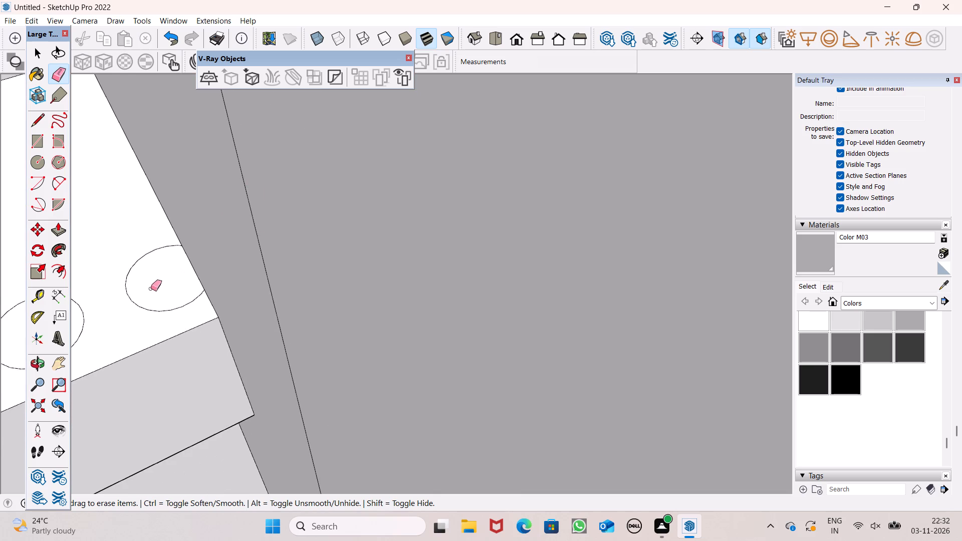
scroll(151, 289, up, 5)
click(149, 323)
scroll(437, 215, down, 8)
scroll(519, 204, down, 3)
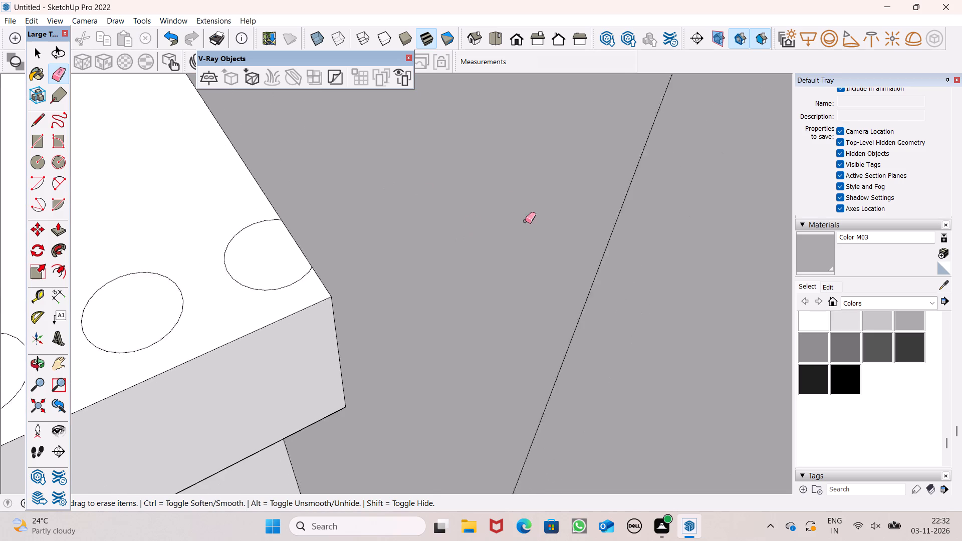
Examine the circle row along the slab's front edge from several angles, checking both of its ends against the side walls.
scroll(525, 221, down, 5)
middle_drag(632, 297, 596, 310)
scroll(601, 313, up, 1)
key(space)
scroll(652, 236, down, 20)
scroll(652, 236, down, 2)
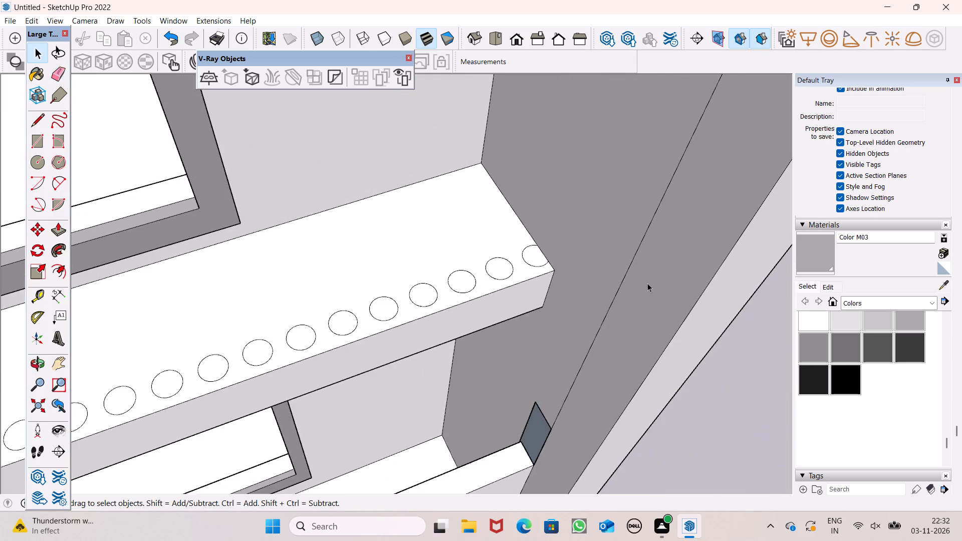
middle_drag(646, 285, 550, 286)
scroll(571, 299, up, 2)
scroll(576, 265, down, 7)
scroll(627, 294, down, 8)
scroll(245, 289, up, 4)
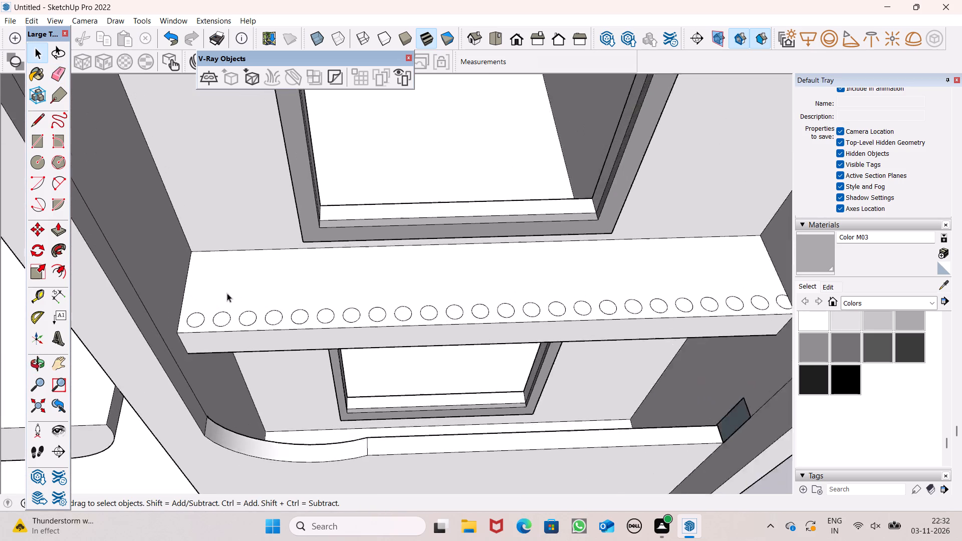
scroll(227, 293, up, 3)
scroll(214, 273, down, 6)
middle_drag(244, 311, 235, 247)
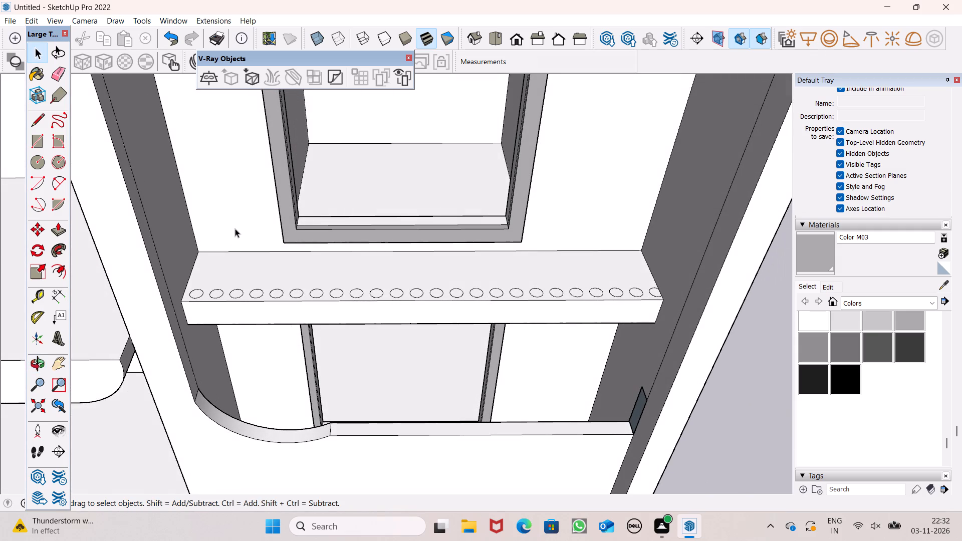
middle_click(251, 266)
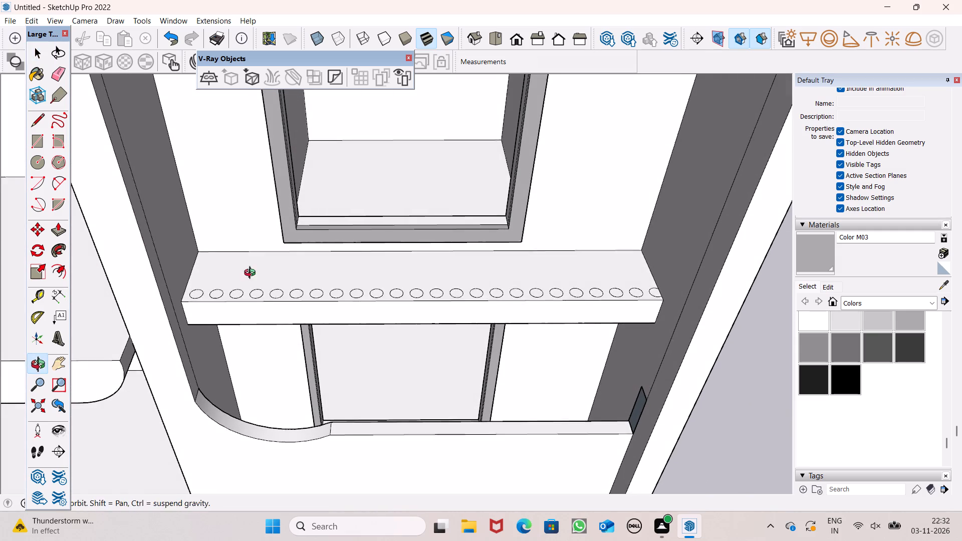
scroll(159, 252, down, 3)
scroll(120, 229, up, 4)
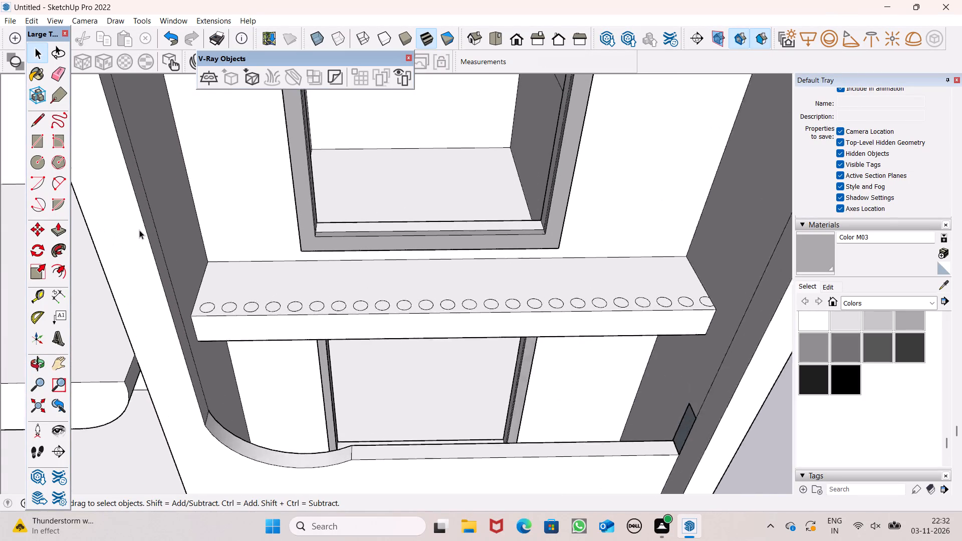
scroll(139, 230, up, 2)
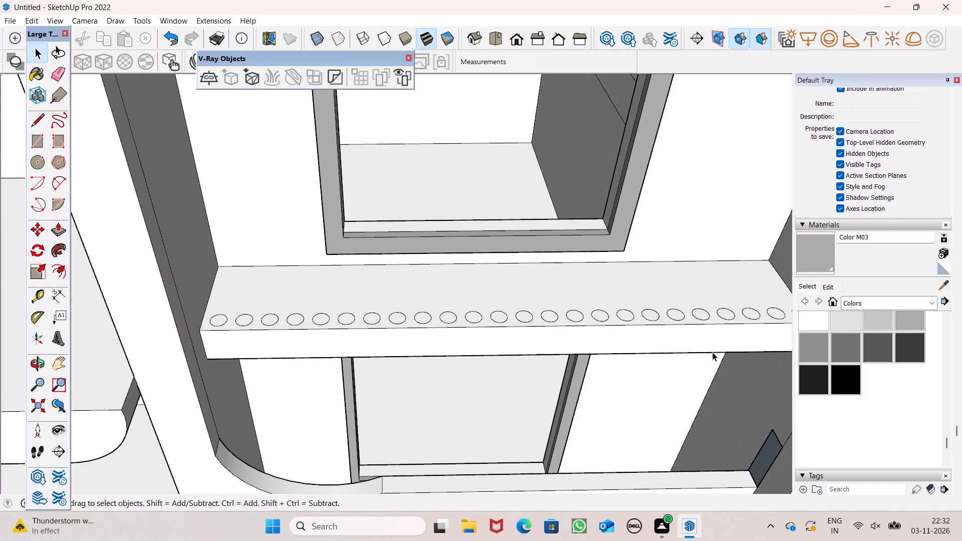
Paint the first nine circles, starting at the curved low wall's end, with Metal Corrugated Shiny from the Metal materials, undoing any paint on the slab face.
click(892, 308)
click(885, 385)
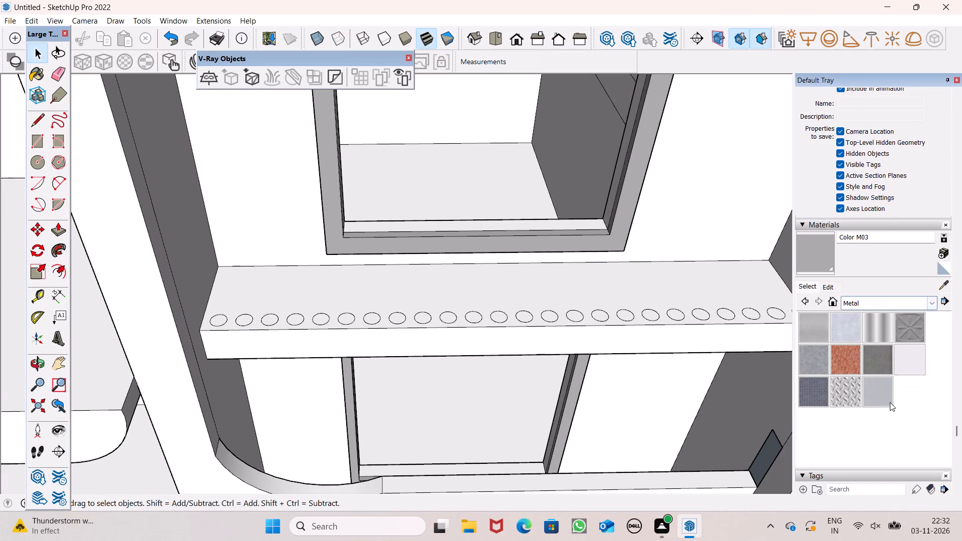
click(880, 331)
scroll(310, 340, up, 1)
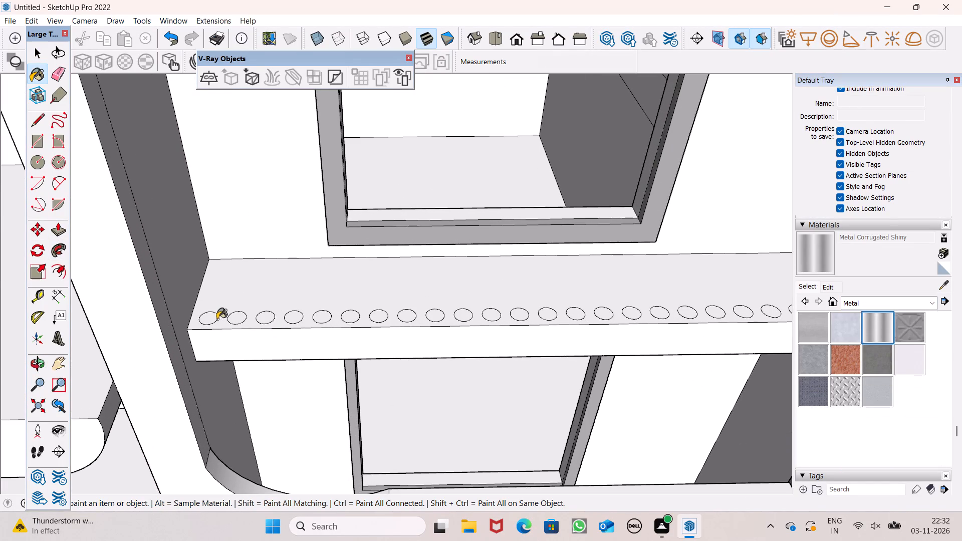
click(209, 318)
scroll(243, 321, up, 4)
click(238, 317)
click(271, 319)
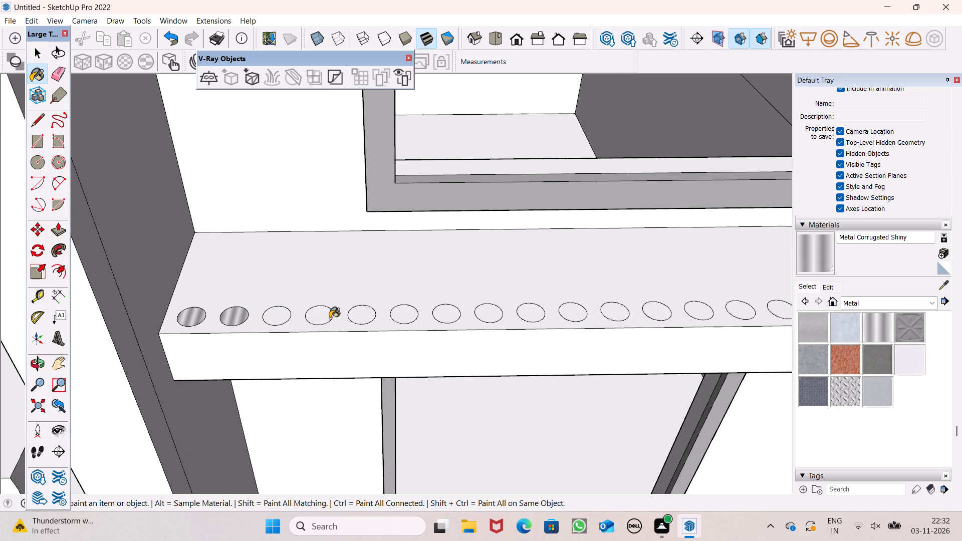
click(324, 316)
click(362, 316)
click(398, 317)
click(452, 318)
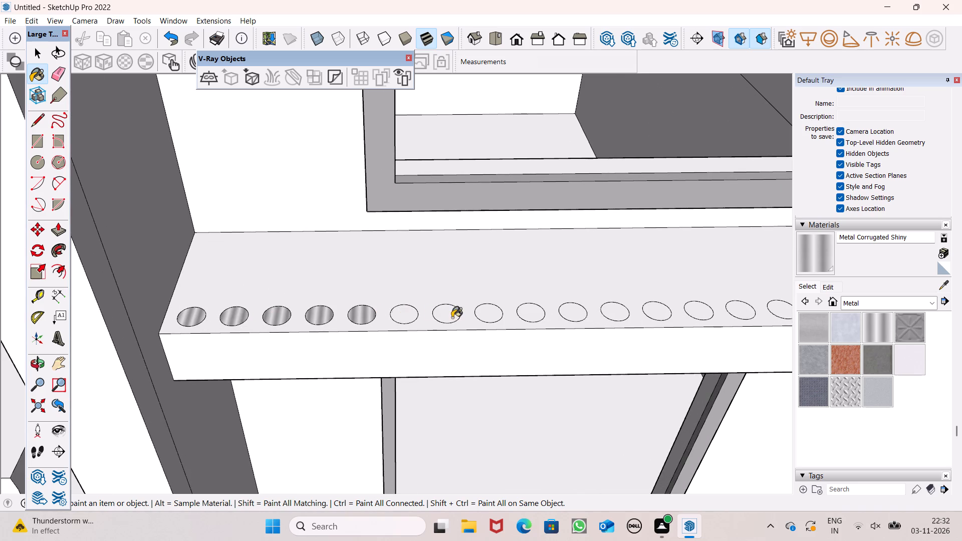
click(495, 318)
click(535, 315)
click(604, 317)
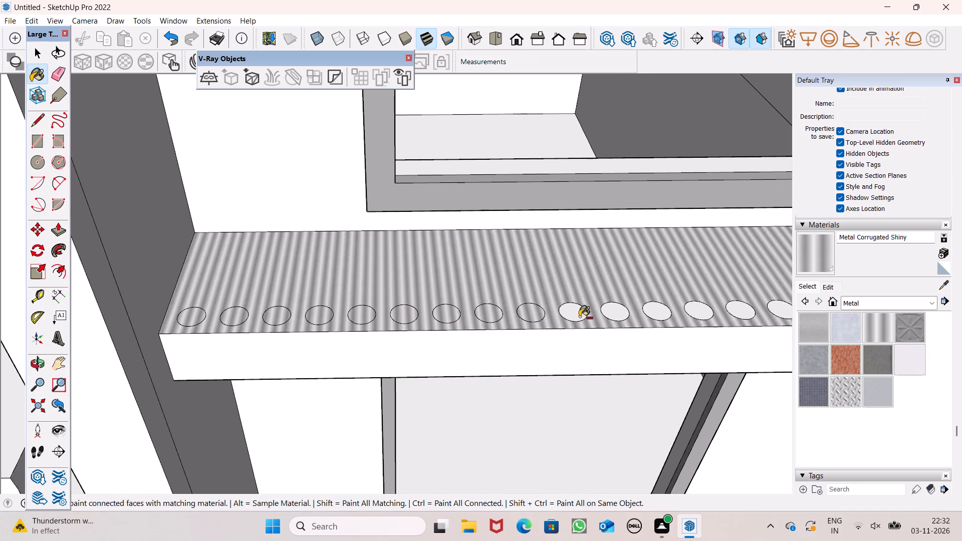
key(ctrl+z)
Paint the tenth through sixteenth circles of the slab's row with Metal Corrugated Shiny.
click(574, 314)
click(606, 311)
scroll(371, 296, down, 2)
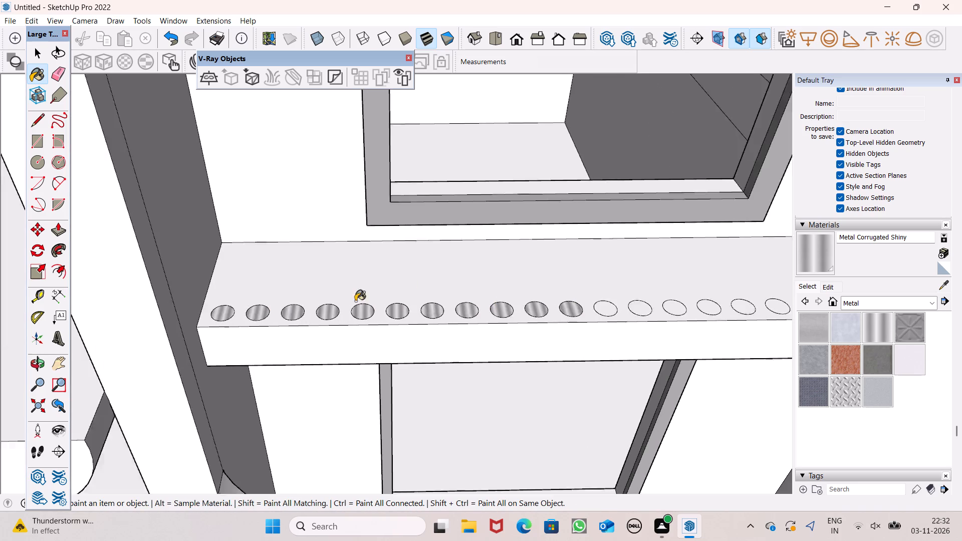
scroll(355, 301, down, 2)
scroll(523, 295, up, 6)
click(591, 320)
click(639, 314)
scroll(491, 263, down, 2)
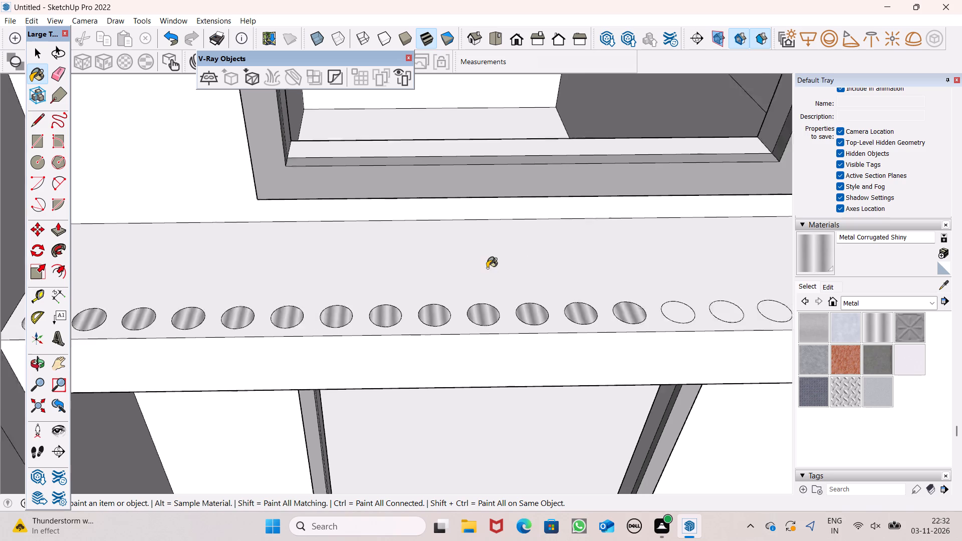
scroll(487, 268, down, 6)
scroll(570, 277, up, 5)
click(583, 305)
click(621, 296)
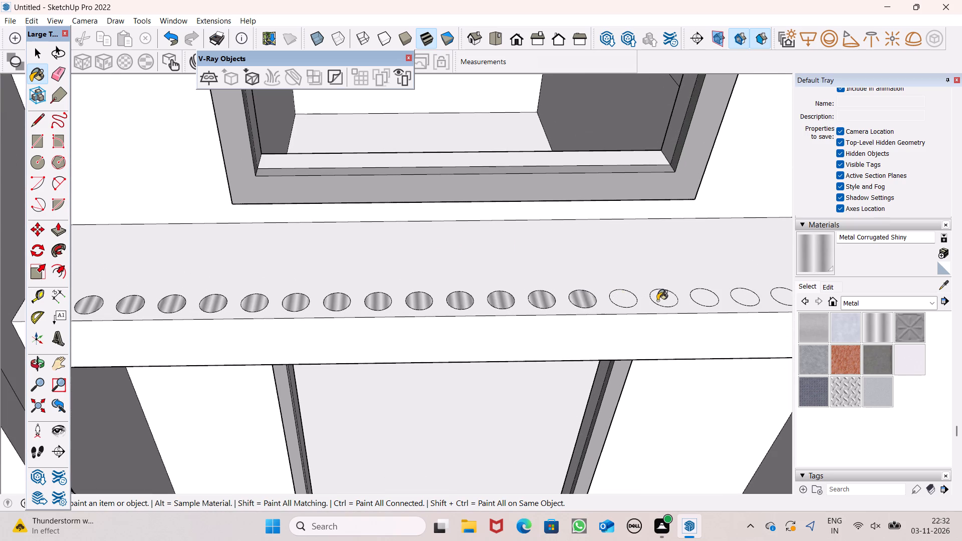
click(657, 299)
Paint the last eight circles with Metal Corrugated Shiny, including the one cut by the side wall at the far end.
scroll(609, 308, down, 6)
scroll(575, 317, up, 4)
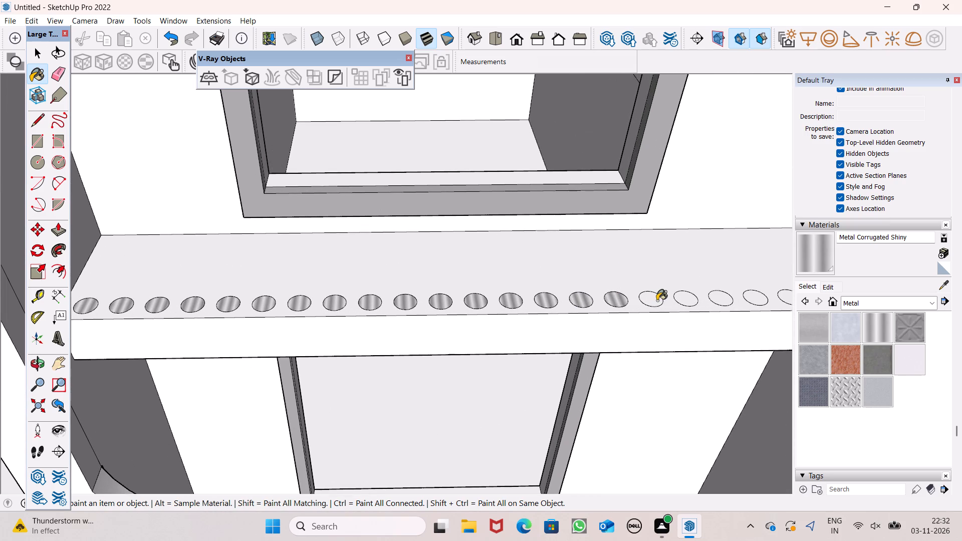
click(657, 301)
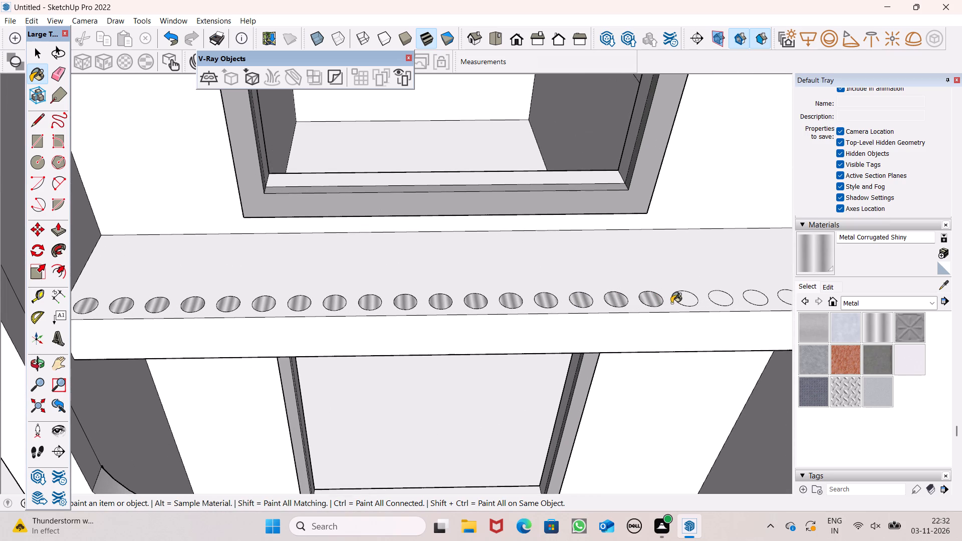
click(690, 301)
scroll(384, 286, down, 1)
scroll(376, 288, up, 1)
scroll(369, 290, down, 5)
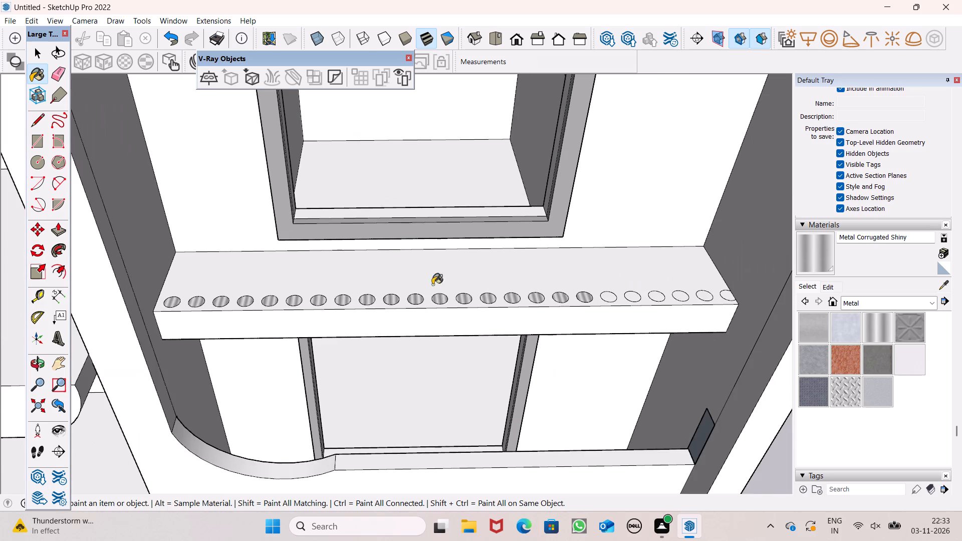
scroll(625, 272, up, 6)
click(555, 315)
click(591, 314)
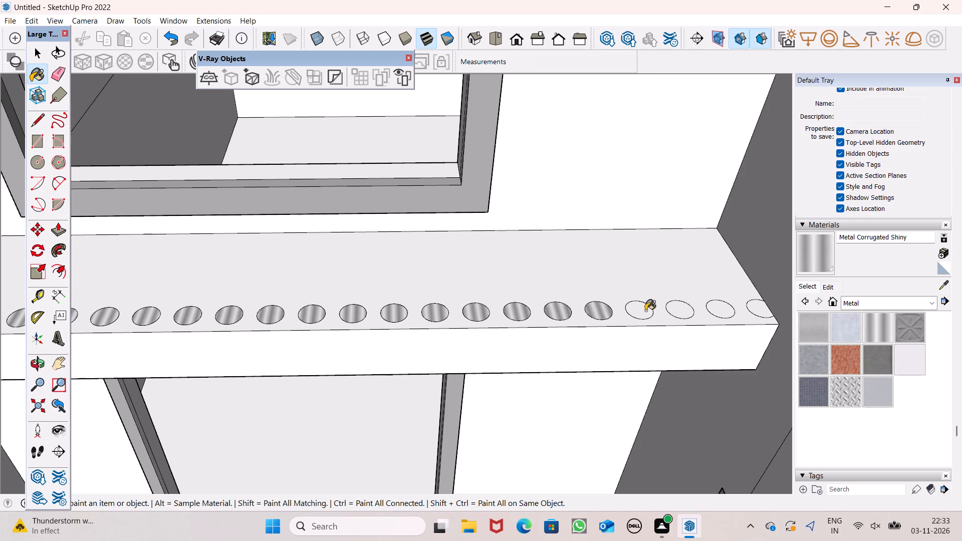
click(646, 310)
click(685, 314)
click(716, 305)
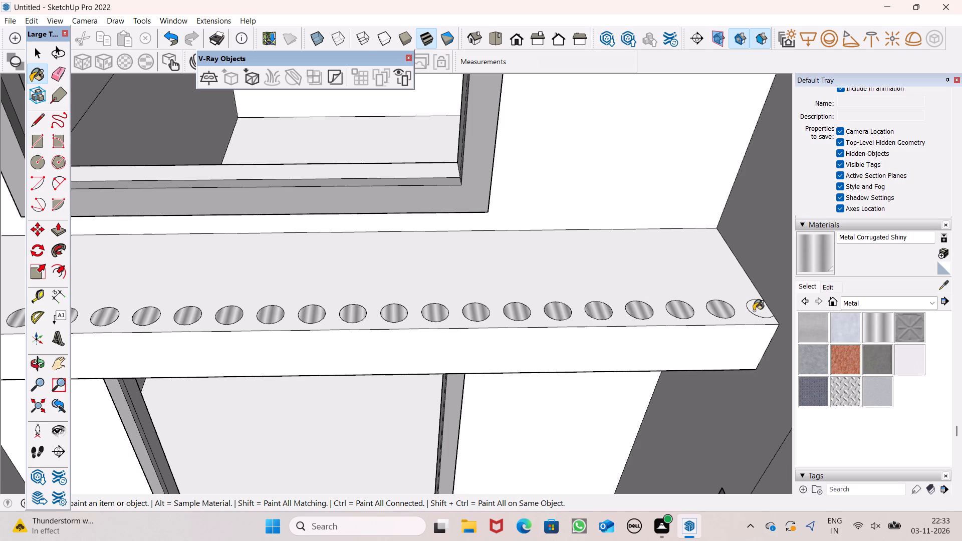
click(754, 311)
key(space)
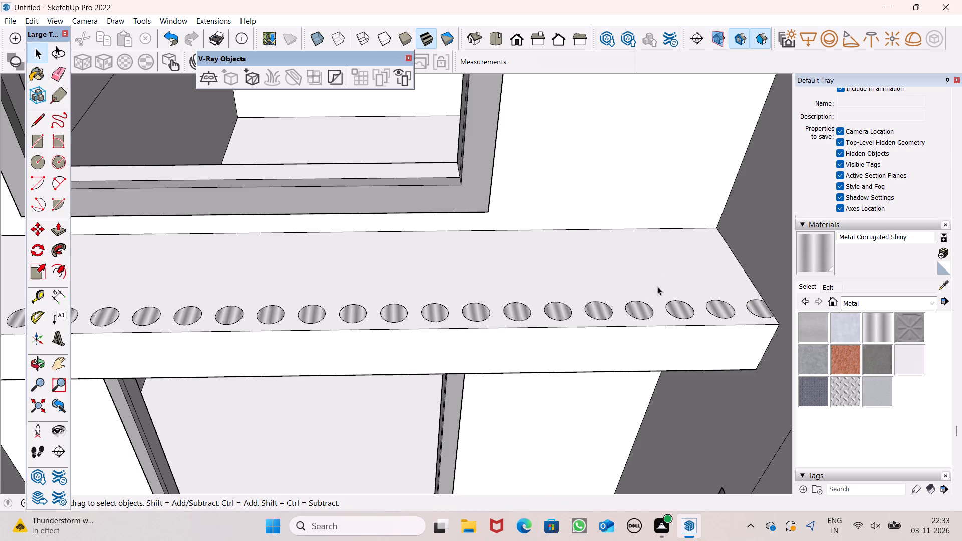
Push/Pull the first circle, at the curved low wall's end of the slab, up 5' into a metal rod.
scroll(645, 336, down, 9)
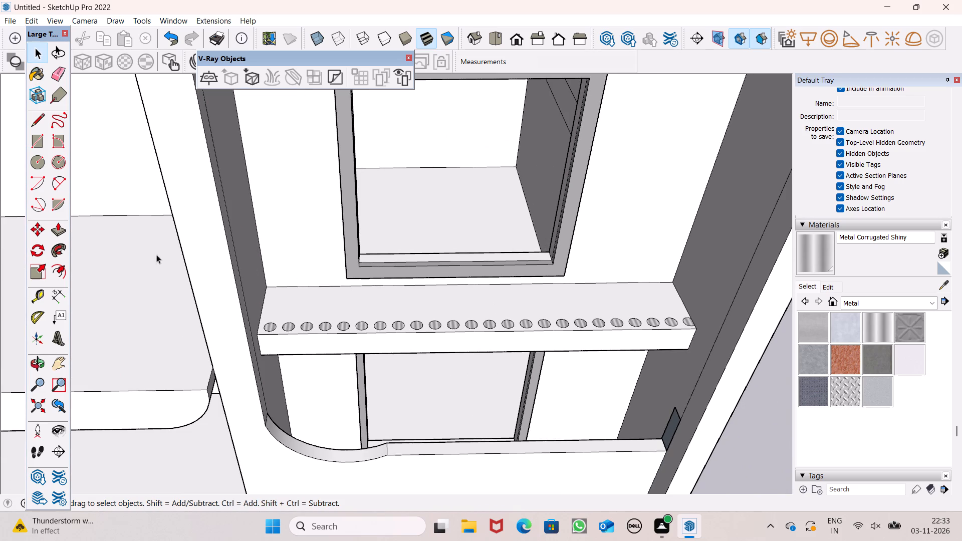
click(54, 224)
scroll(284, 280, up, 5)
scroll(275, 362, up, 5)
drag(265, 344, 236, 219)
key(5)
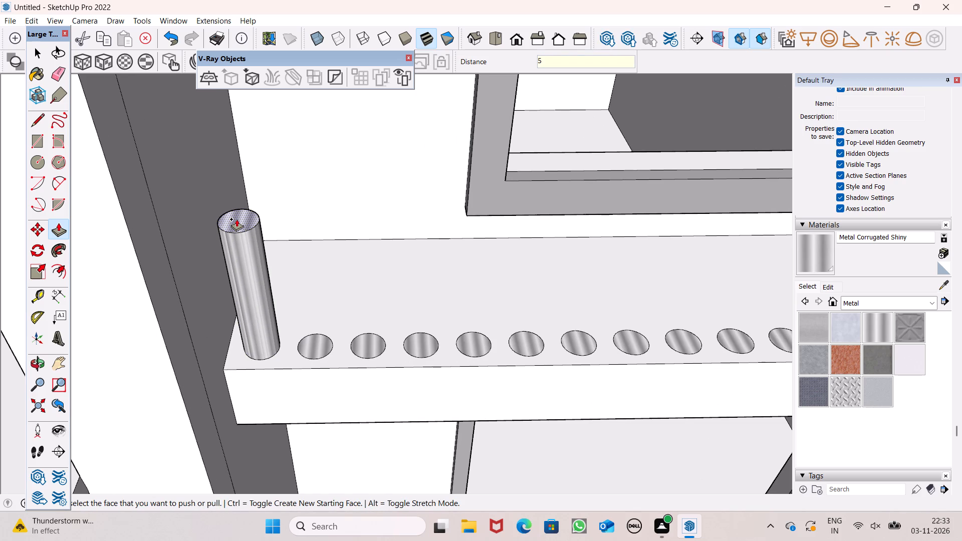
key(apostrophe)
key(Return)
Push/Pull the second circle up 5', level with the top of the first rod.
scroll(233, 241, down, 5)
scroll(301, 253, down, 7)
middle_drag(349, 253, 336, 173)
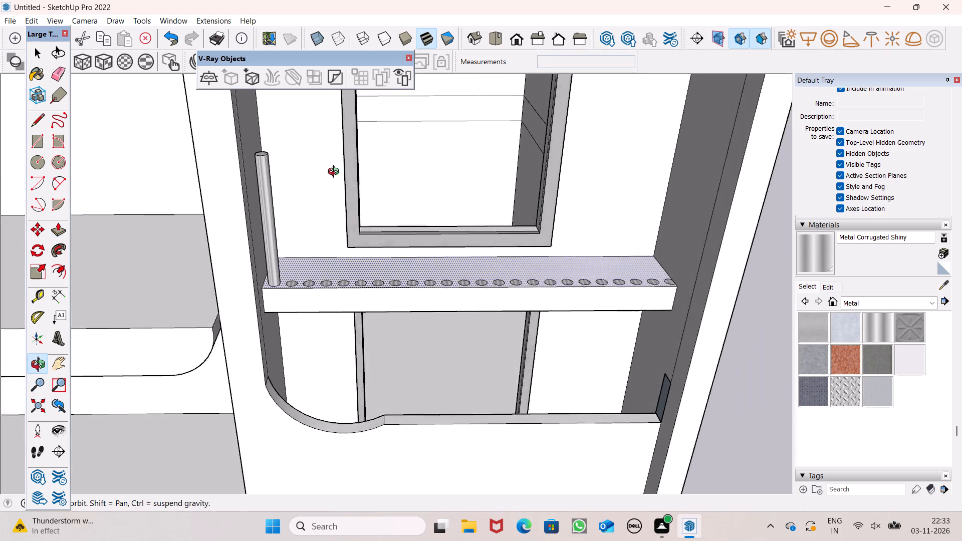
scroll(335, 169, up, 2)
middle_drag(336, 173, 324, 153)
scroll(296, 179, down, 4)
middle_drag(279, 255, 280, 271)
scroll(241, 174, up, 8)
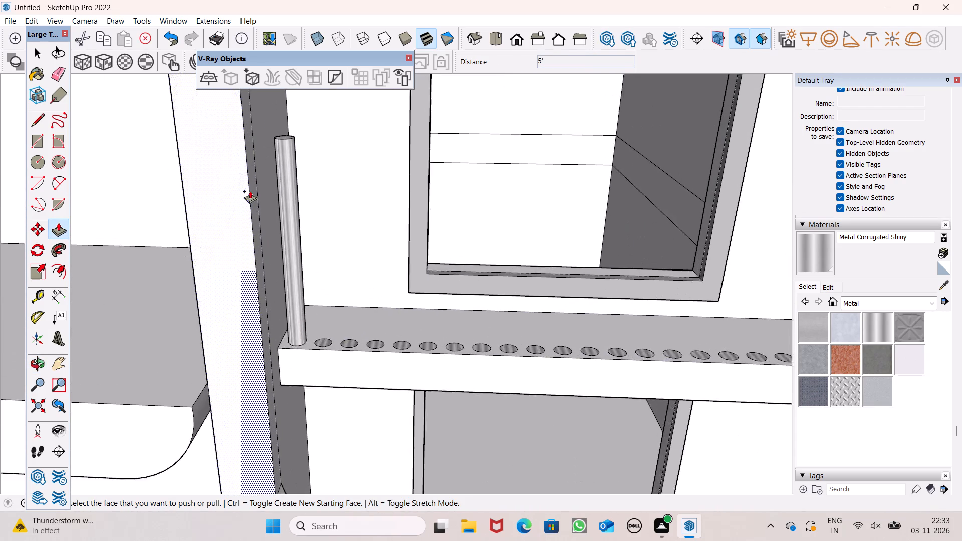
scroll(330, 339, down, 6)
scroll(329, 352, up, 6)
drag(332, 357, 282, 119)
Push/Pull the third and fourth circles up 5' each, level with the tops of the finished rods.
scroll(268, 190, down, 6)
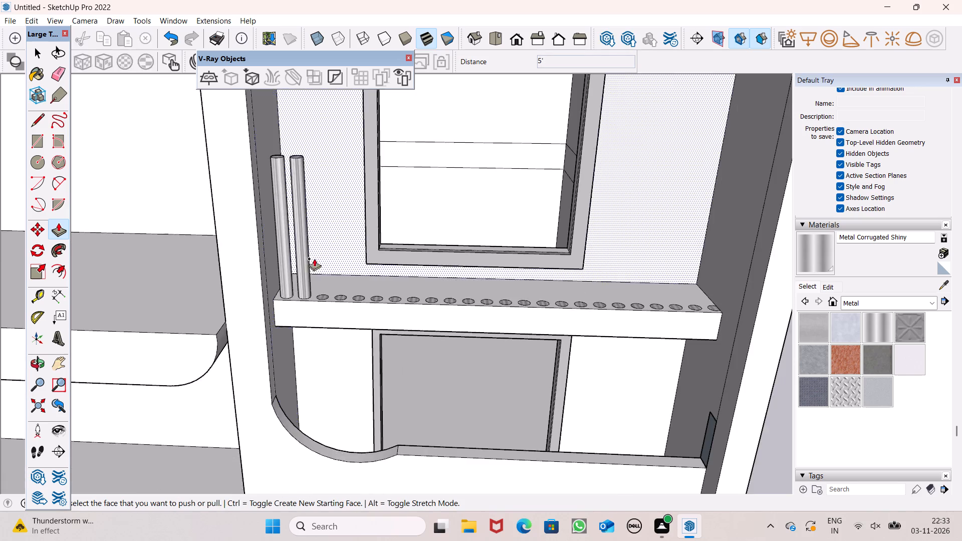
middle_drag(315, 260, 316, 360)
scroll(314, 292, up, 7)
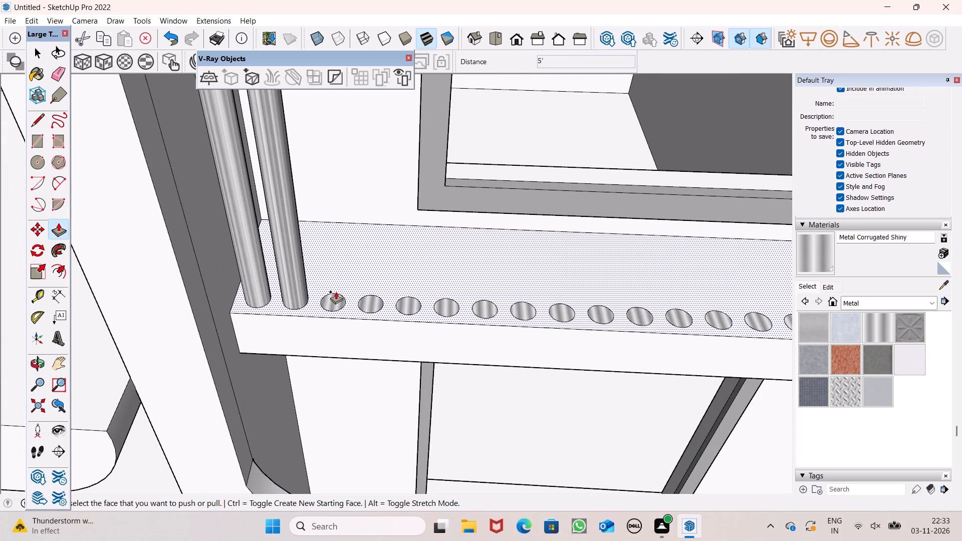
scroll(348, 343, down, 10)
scroll(331, 243, up, 2)
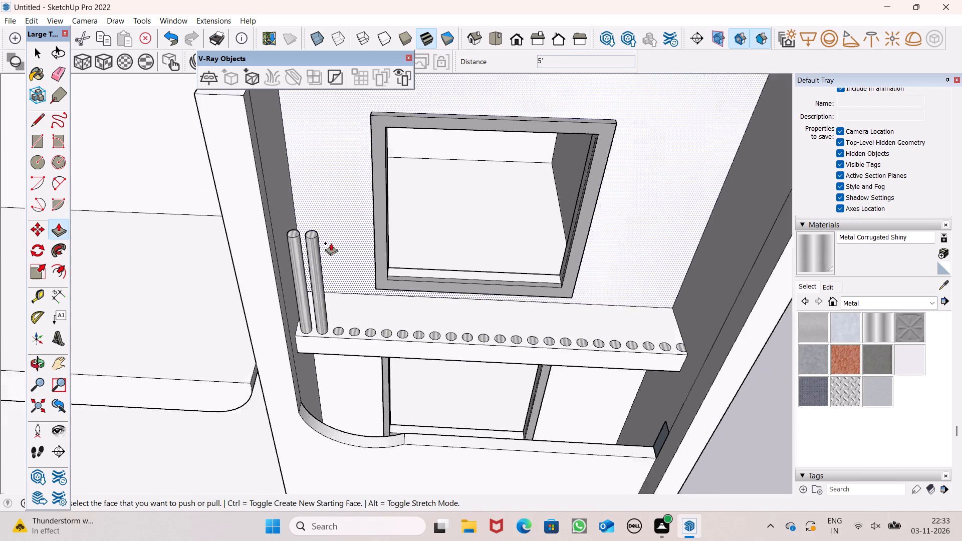
scroll(331, 243, up, 5)
drag(349, 407, 285, 236)
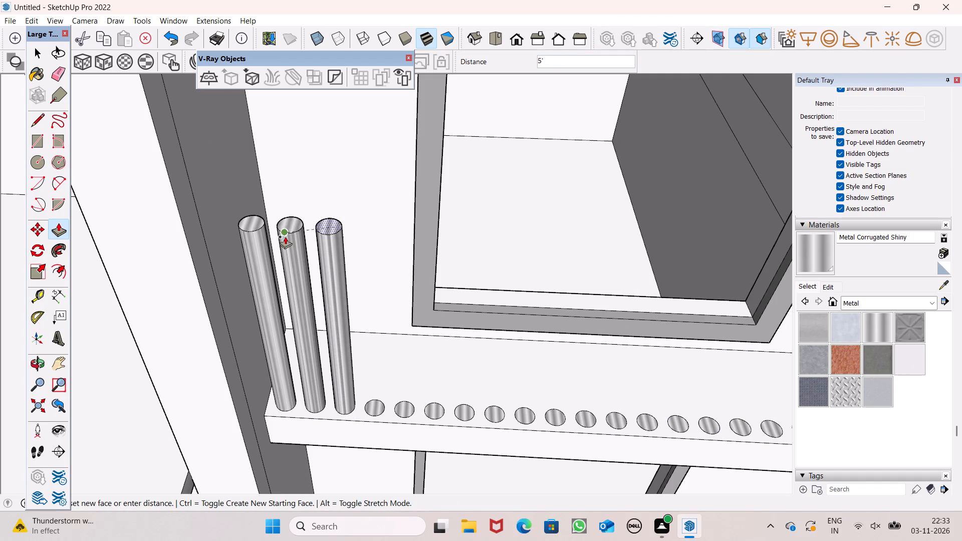
drag(285, 236, 284, 238)
drag(374, 405, 321, 251)
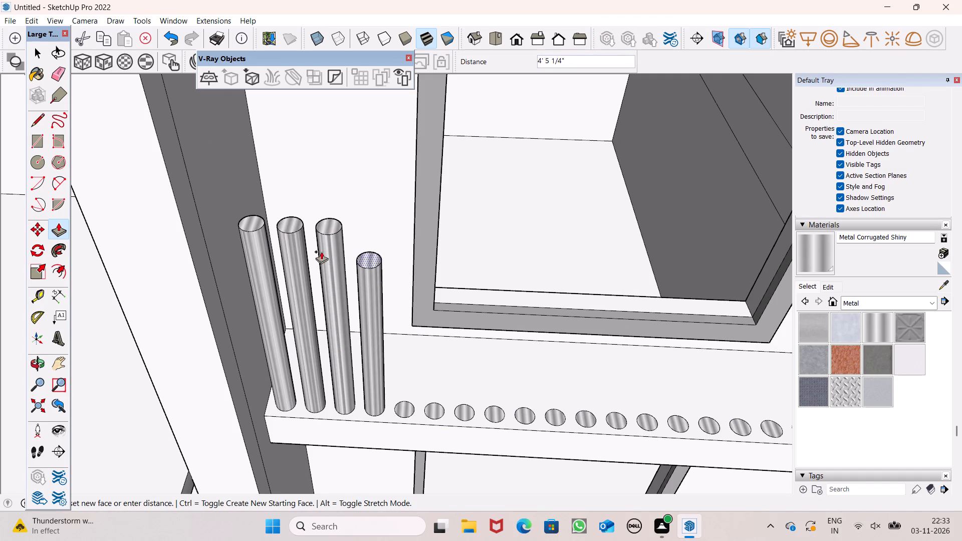
drag(321, 251, 315, 233)
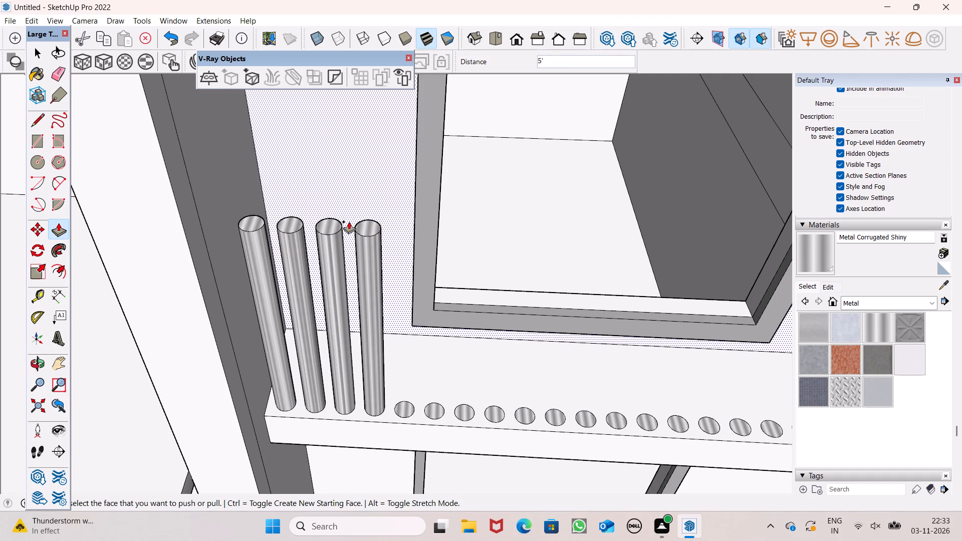
drag(366, 227, 336, 224)
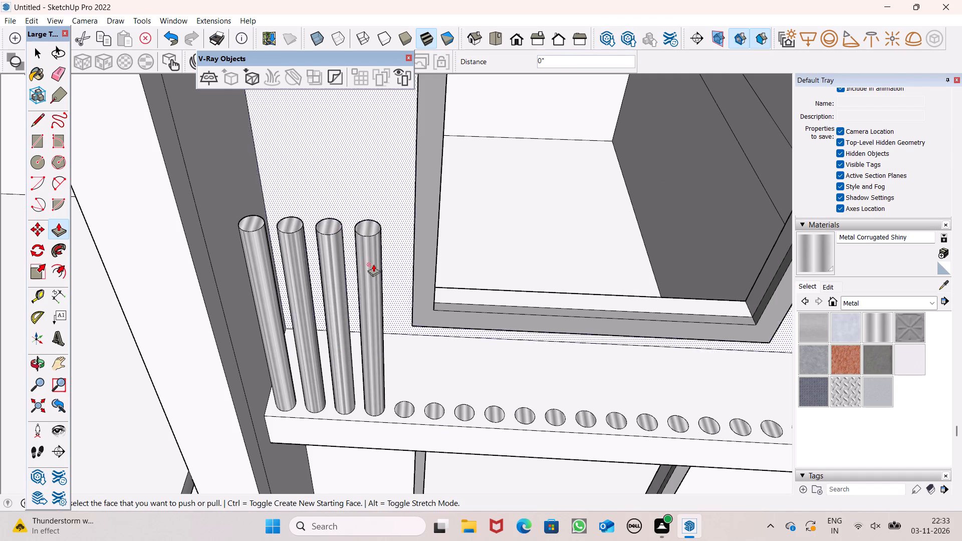
Push/Pull the fifth, sixth and seventh circles up 5' each, matching the neighbouring rod tops.
drag(405, 408, 362, 236)
drag(431, 407, 425, 290)
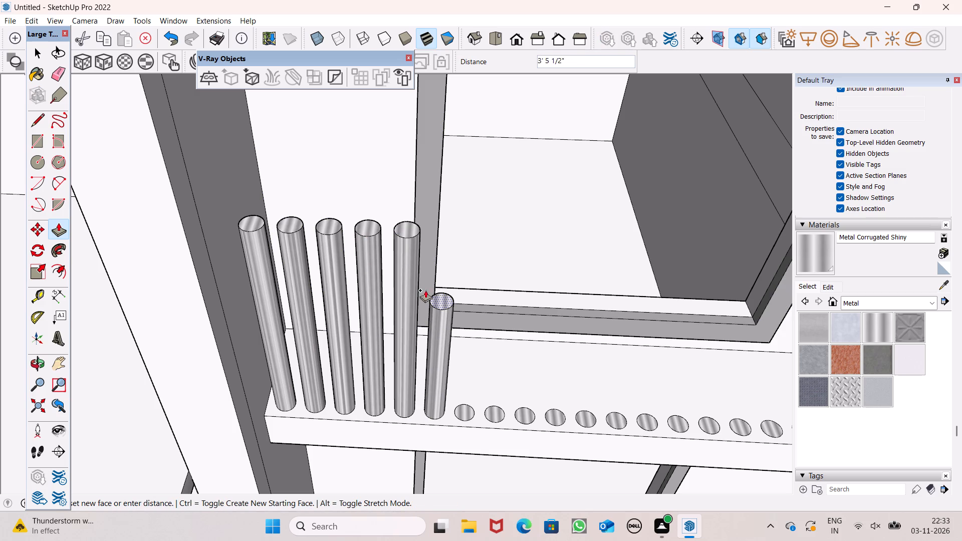
drag(425, 290, 402, 233)
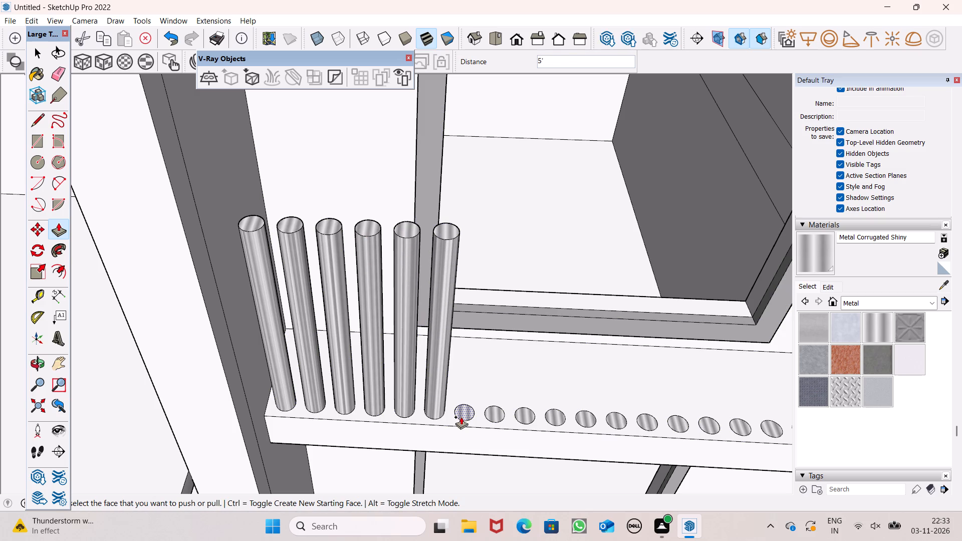
drag(461, 416, 443, 238)
Push/Pull the eighth, ninth and tenth circles up 5' each, matching the neighbouring rod tops.
scroll(288, 223, down, 5)
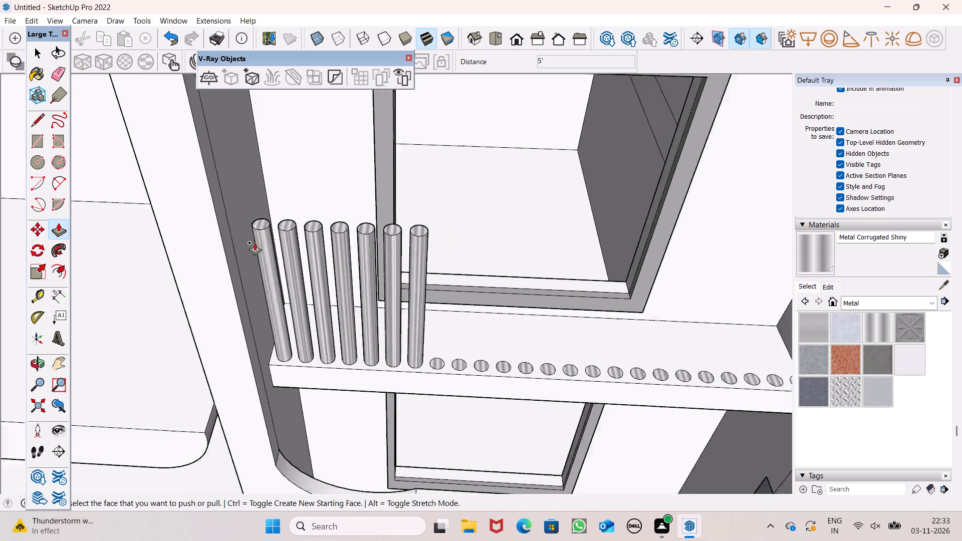
scroll(255, 242, down, 3)
scroll(409, 301, up, 6)
drag(371, 361, 376, 332)
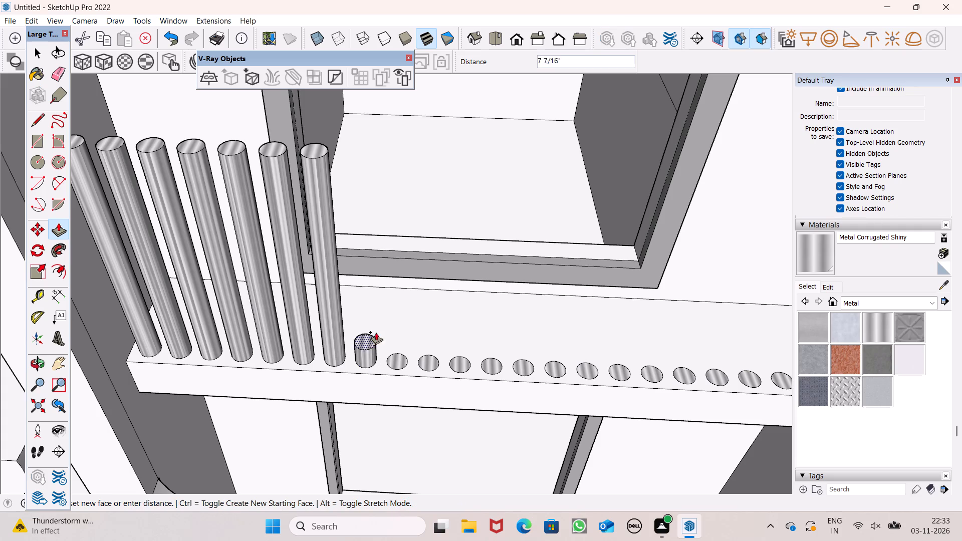
drag(376, 332, 322, 162)
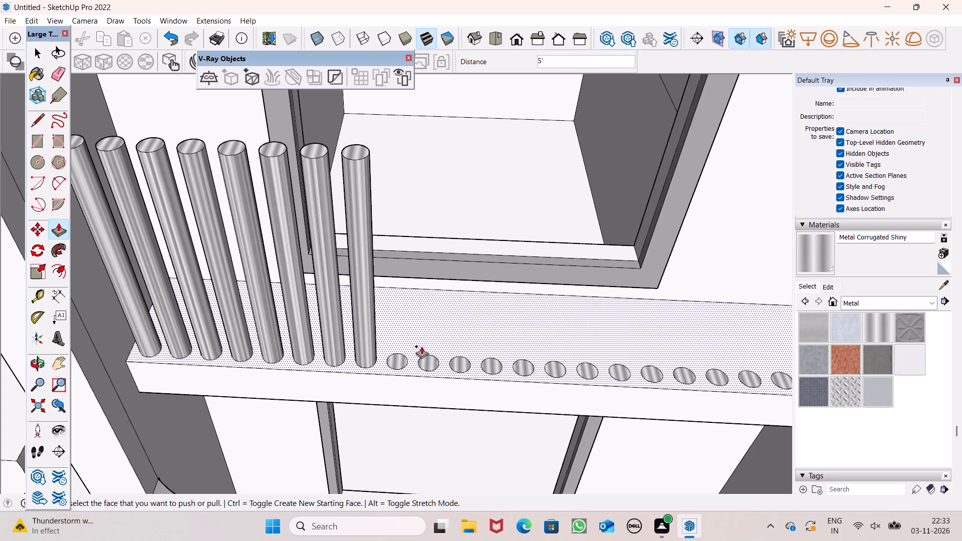
drag(398, 359, 347, 164)
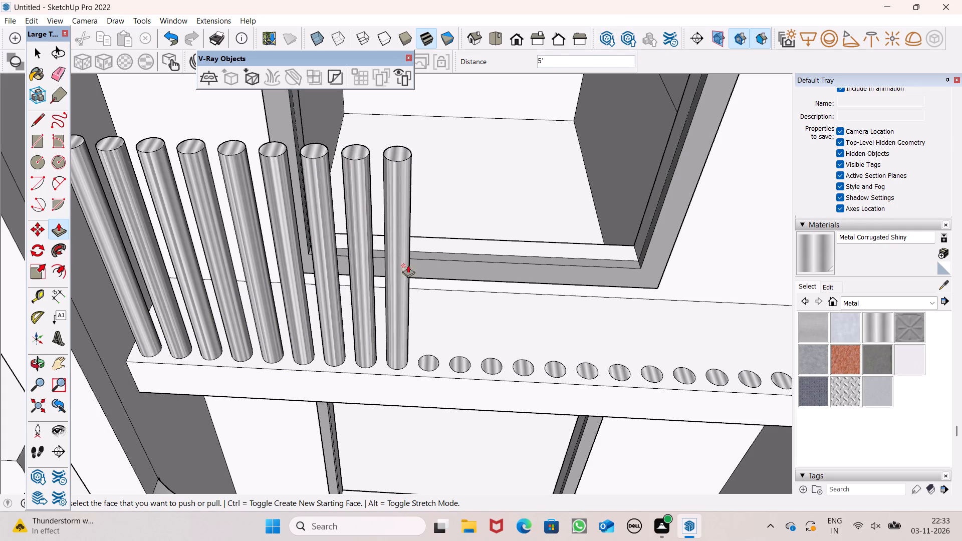
drag(427, 362, 431, 291)
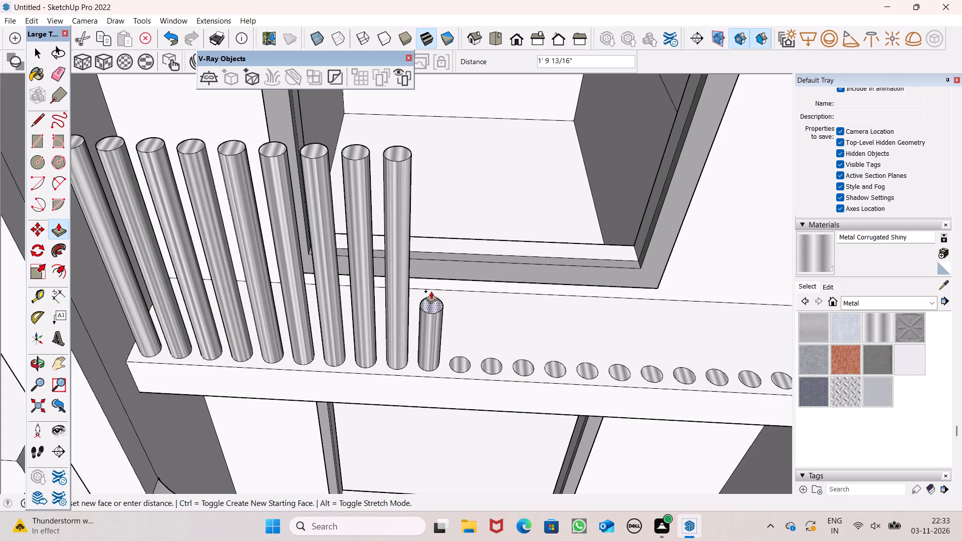
drag(431, 291, 381, 156)
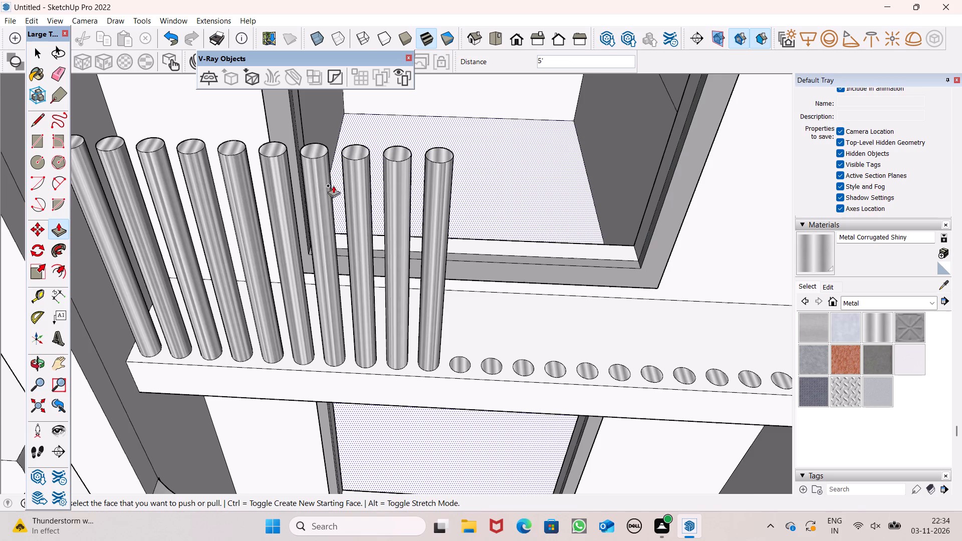
Push/Pull the eleventh and twelfth circles up to 5', correcting the eleventh rod's top to align with its neighbour.
scroll(339, 195, up, 1)
scroll(462, 300, down, 4)
scroll(276, 213, up, 2)
scroll(276, 213, down, 6)
scroll(449, 335, up, 2)
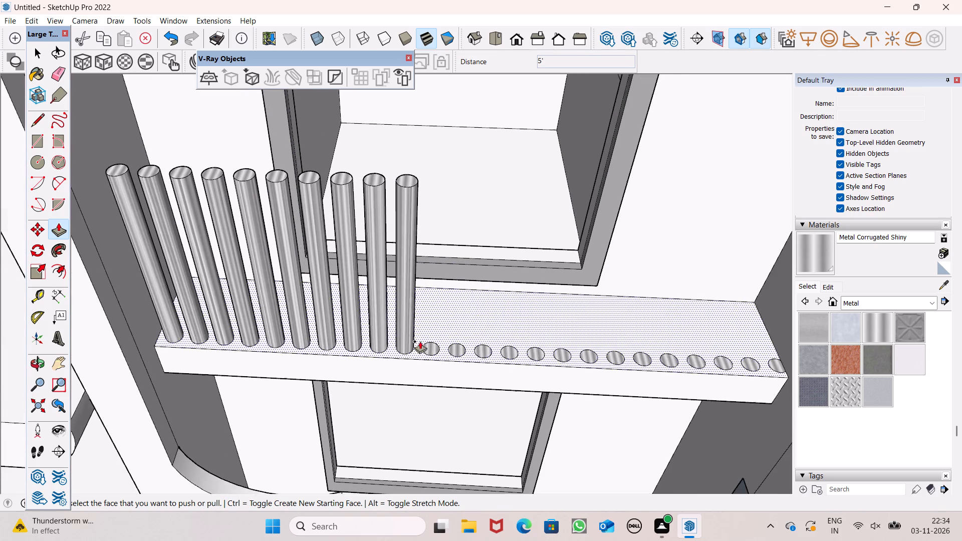
drag(435, 349, 410, 165)
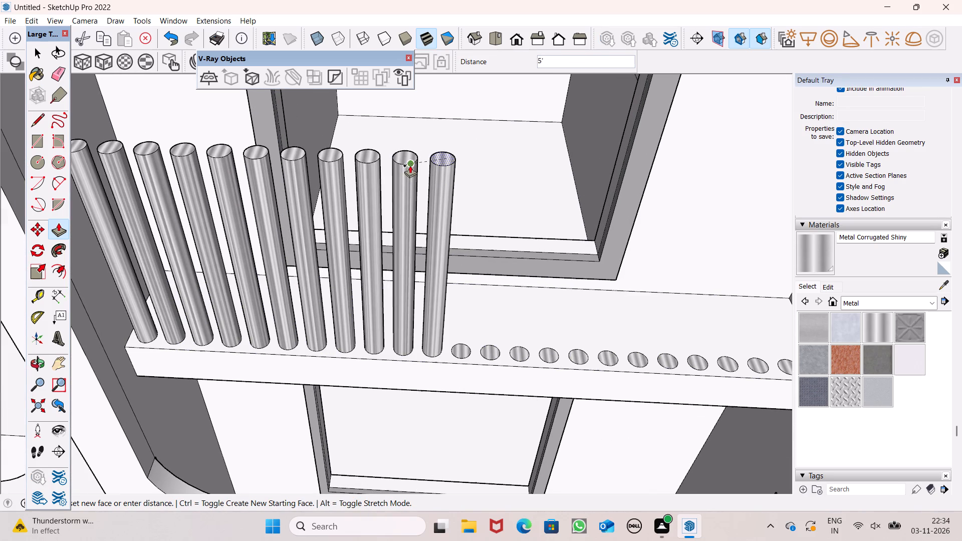
drag(410, 165, 415, 175)
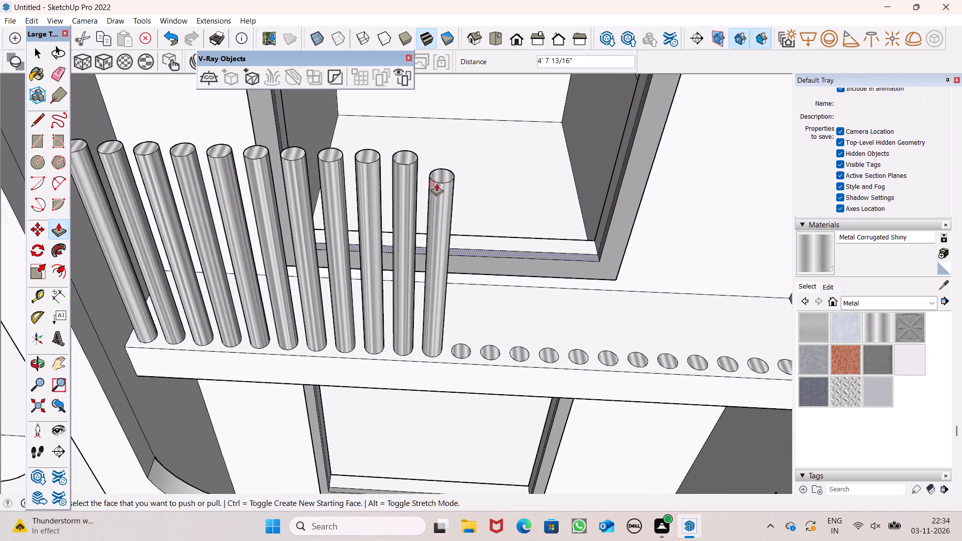
drag(442, 174, 417, 159)
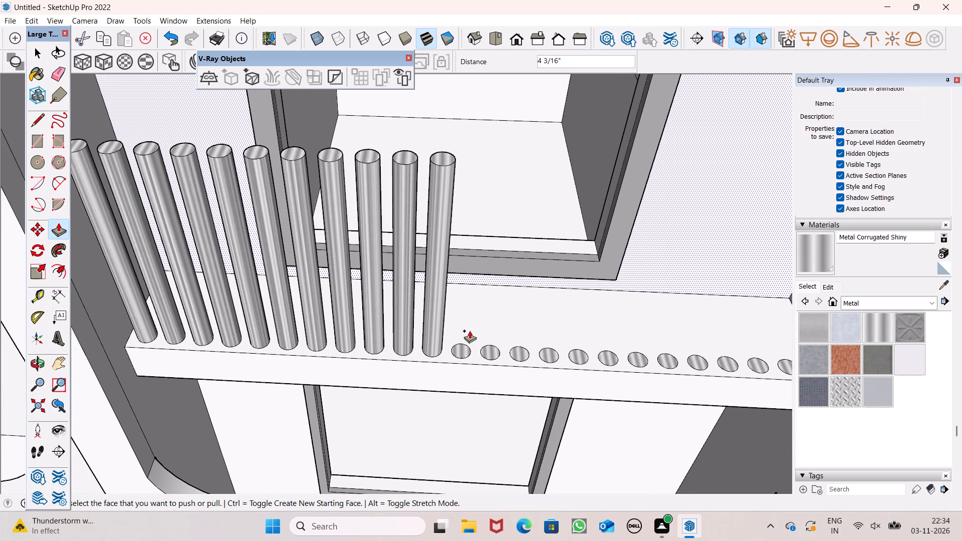
drag(457, 349, 440, 164)
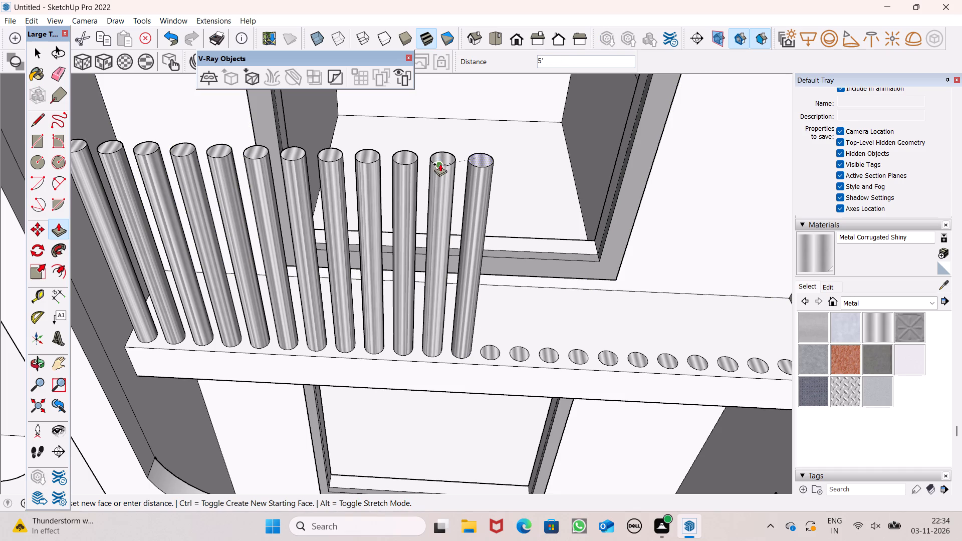
drag(440, 164, 440, 165)
scroll(386, 219, down, 5)
scroll(478, 219, up, 5)
scroll(467, 250, down, 5)
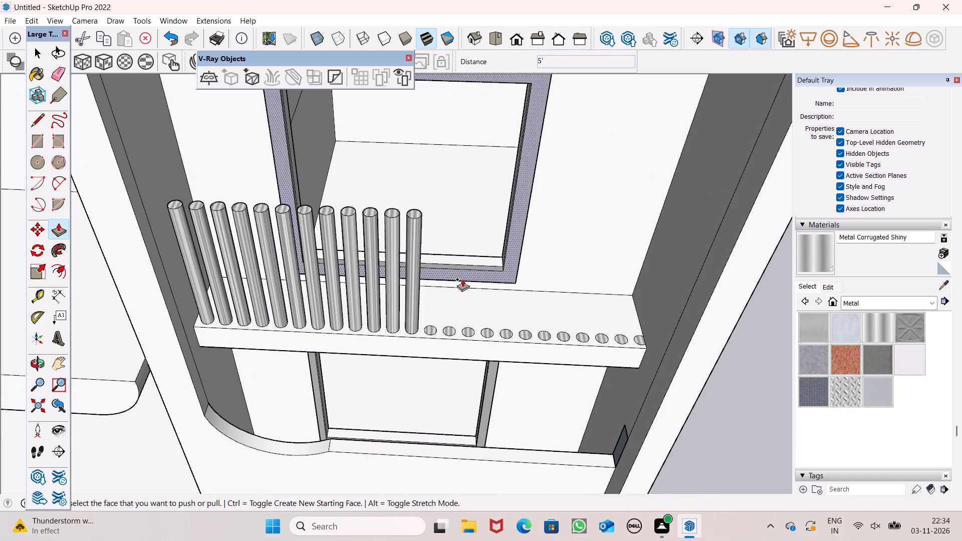
Push/Pull the thirteenth, fourteenth and fifteenth circles up 5' each, level with the neighbouring rod tops.
drag(432, 330, 418, 222)
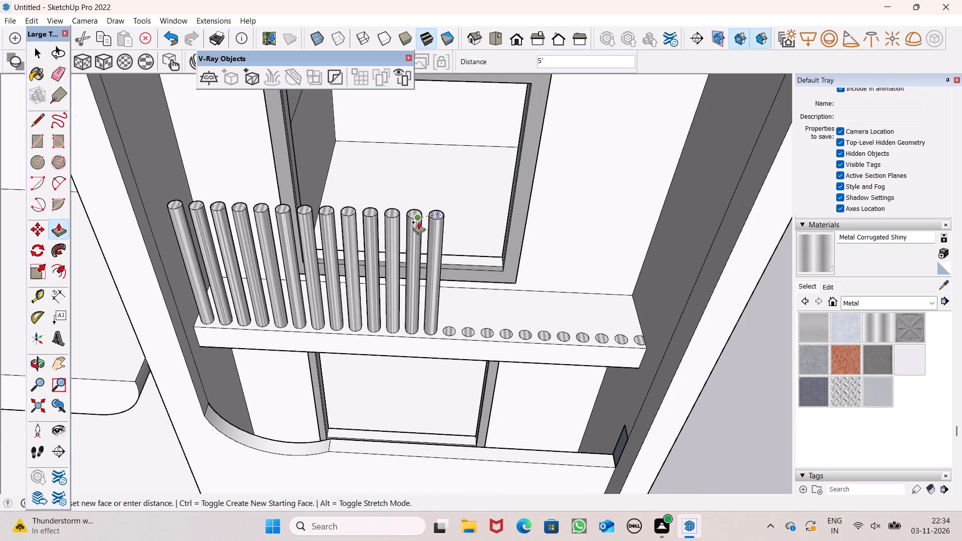
drag(418, 222, 417, 221)
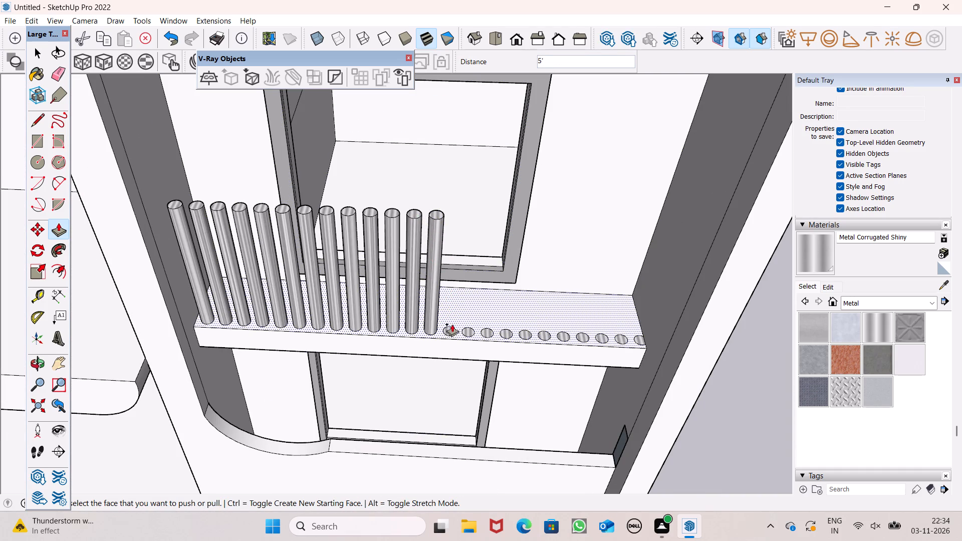
drag(452, 329, 442, 222)
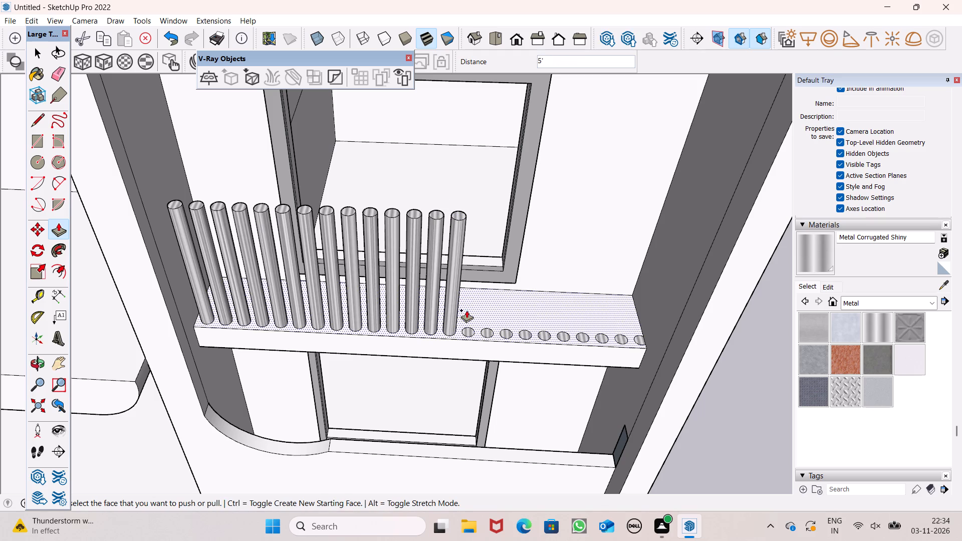
drag(470, 331, 459, 220)
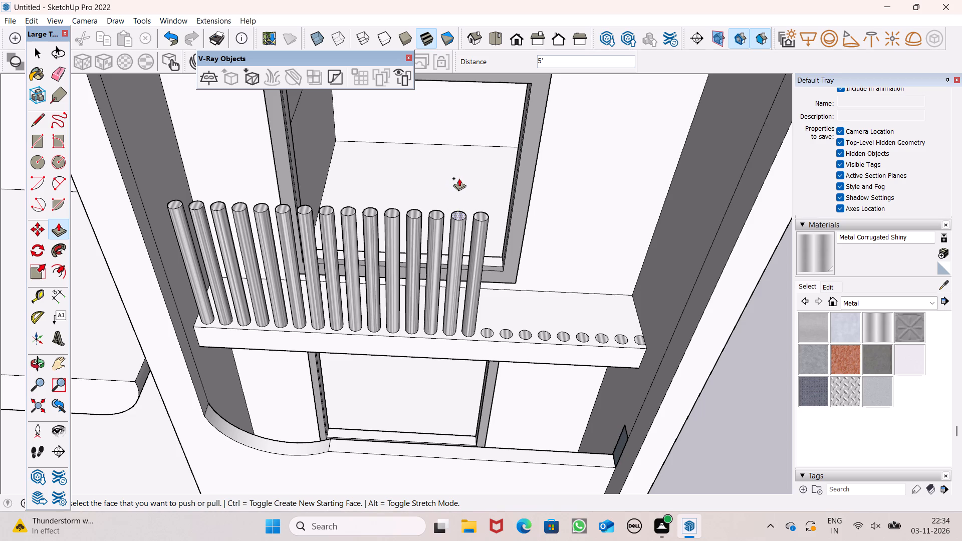
Push/Pull the sixteenth and seventeenth circles up 5' each, matching the neighbouring rod tops.
middle_drag(525, 296, 498, 313)
scroll(496, 314, up, 1)
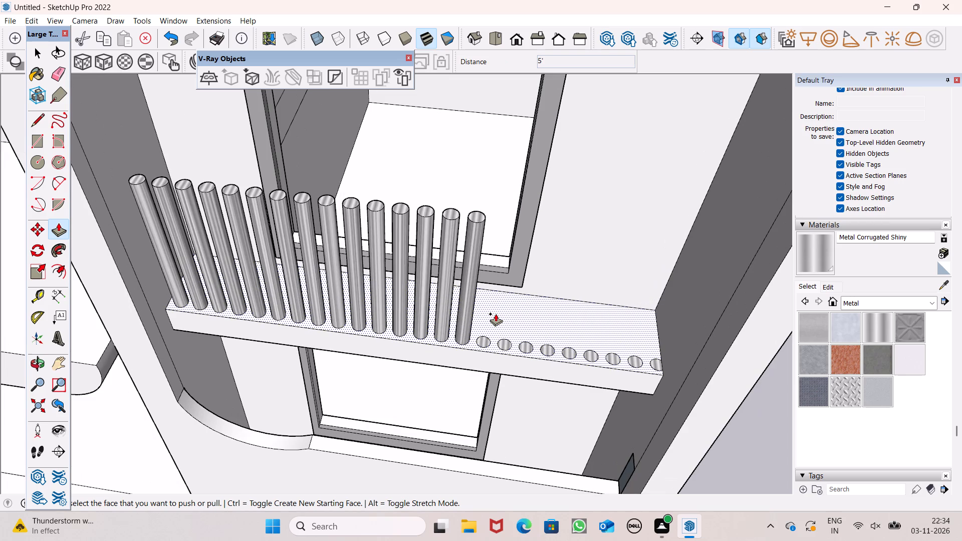
scroll(502, 322, up, 5)
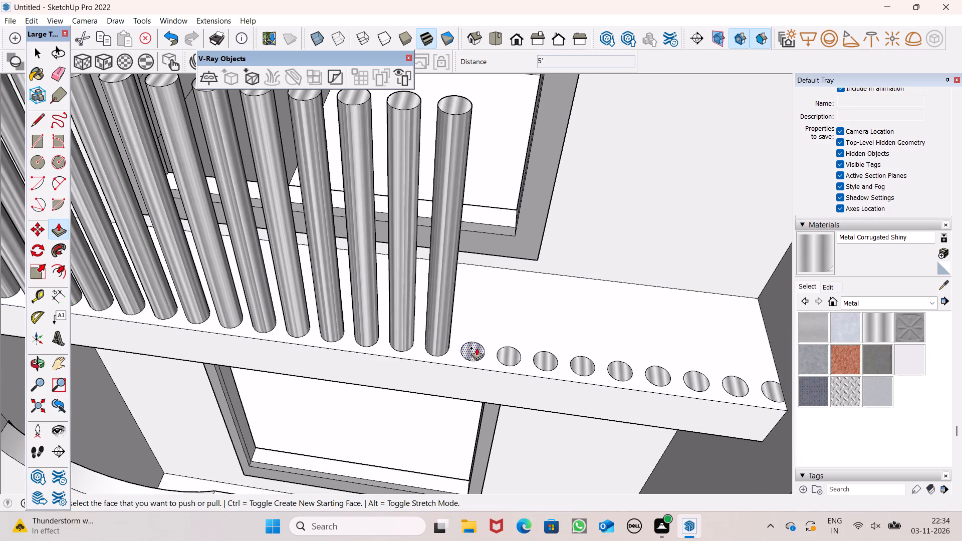
scroll(472, 351, down, 6)
drag(470, 349, 470, 348)
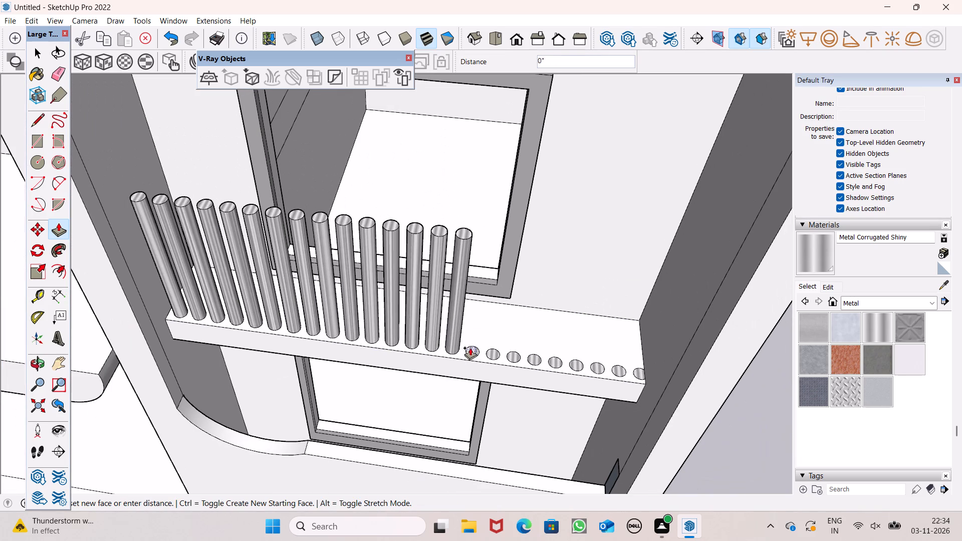
drag(470, 348, 464, 239)
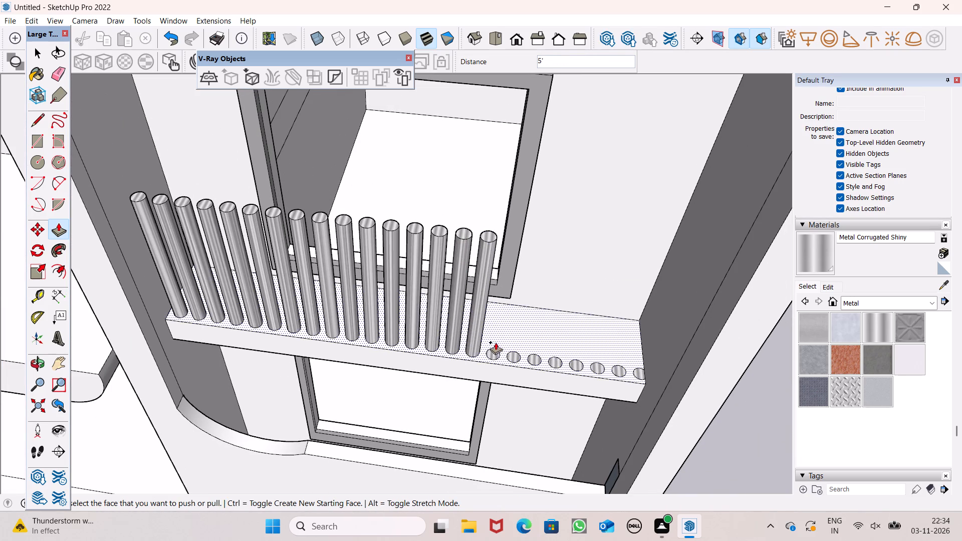
drag(491, 352, 482, 243)
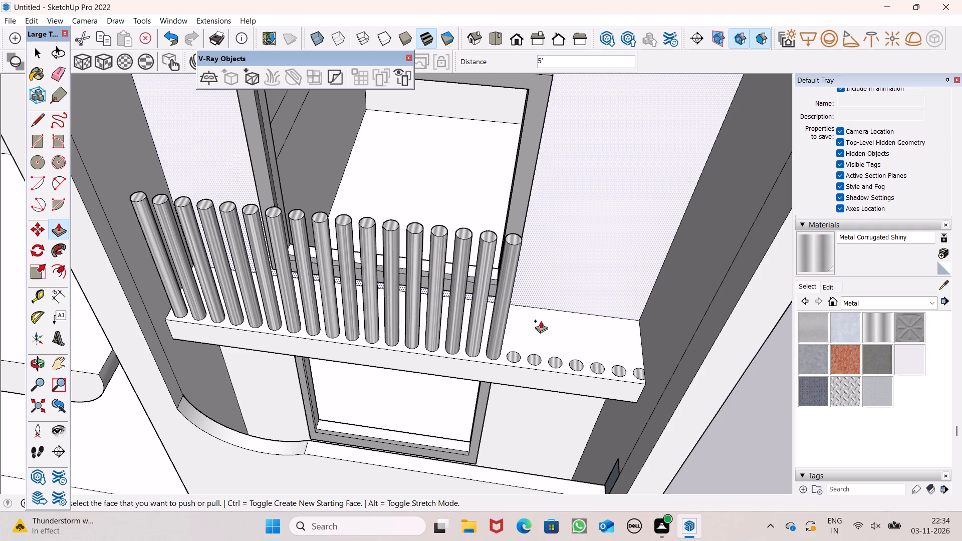
Push/Pull the eighteenth and nineteenth circles up 5' each, aligning them with the neighbouring rod tops.
scroll(515, 352, up, 4)
drag(513, 357, 491, 201)
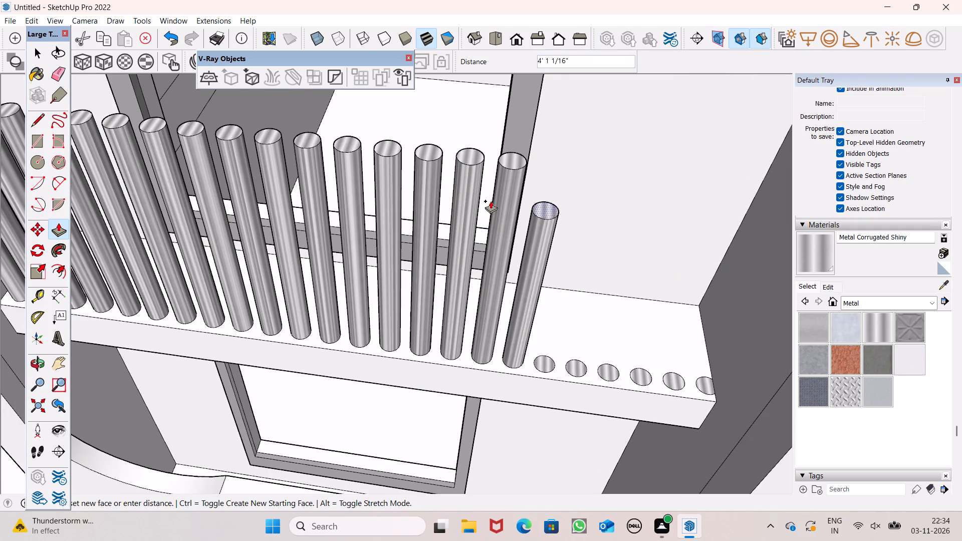
drag(491, 201, 503, 168)
drag(547, 366, 547, 352)
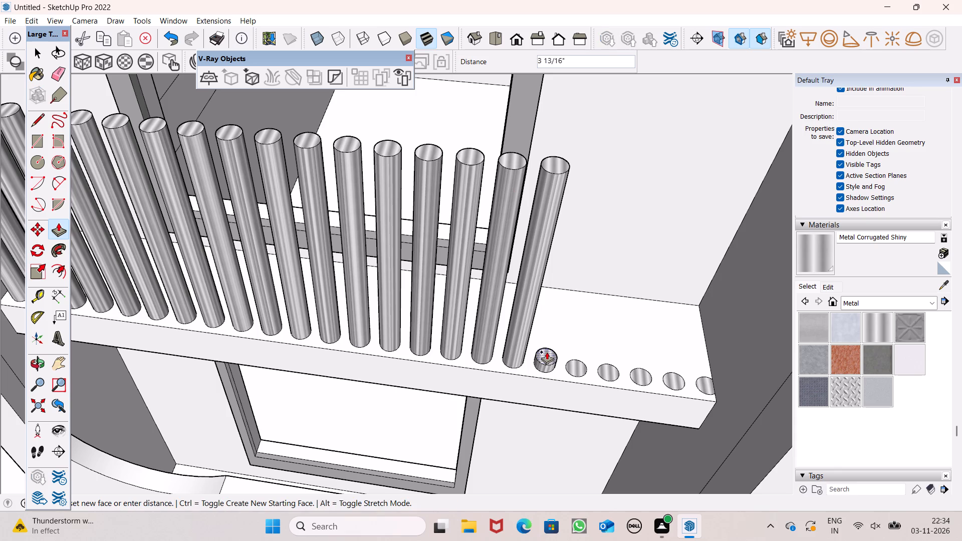
drag(547, 352, 545, 177)
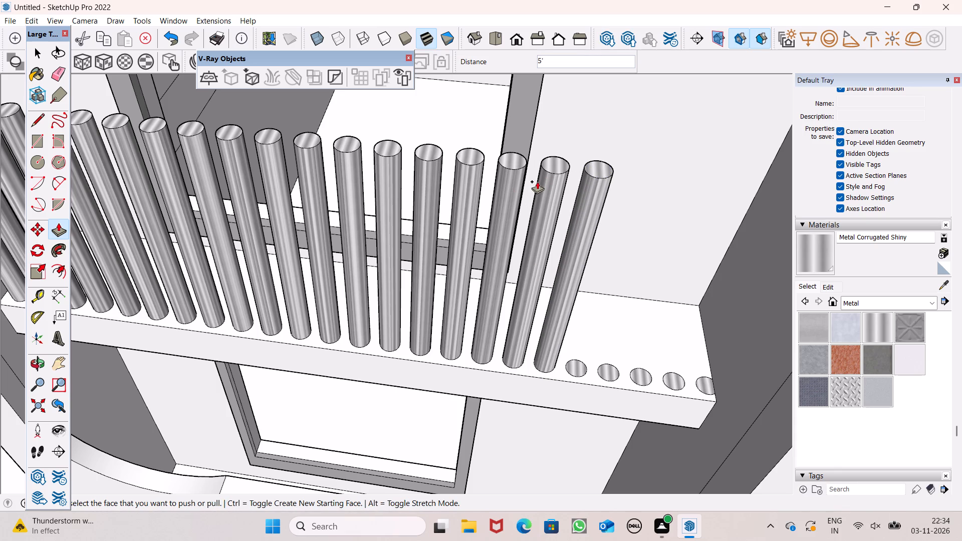
Push/Pull the twentieth, twenty-first and twenty-second circles up 5' each, matching the neighbouring rod tops.
scroll(484, 295, down, 2)
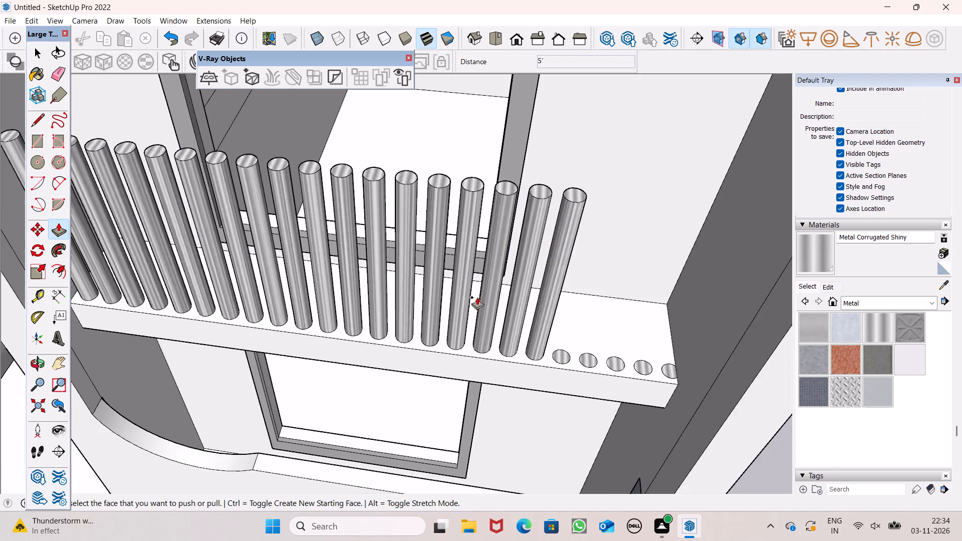
scroll(477, 297, down, 2)
scroll(558, 323, up, 6)
scroll(539, 367, down, 6)
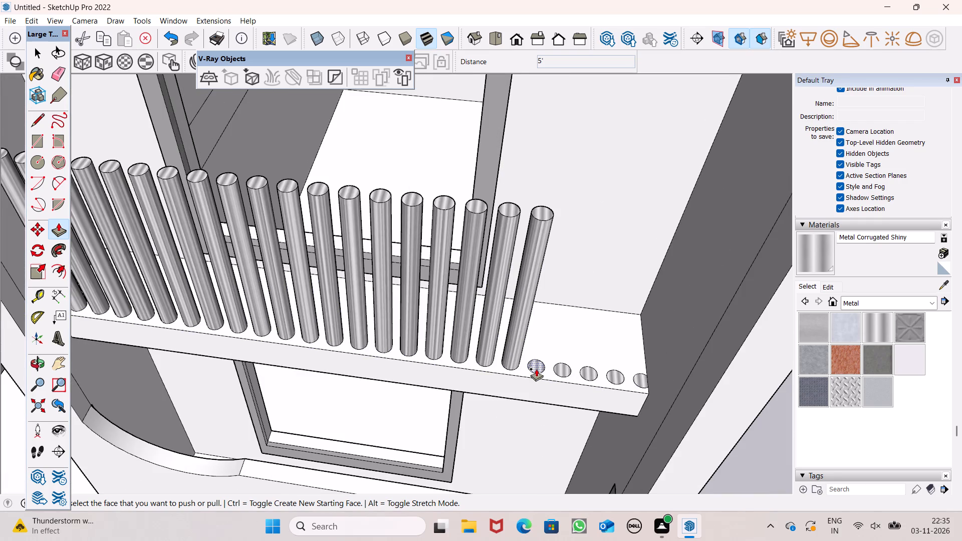
drag(536, 369, 541, 241)
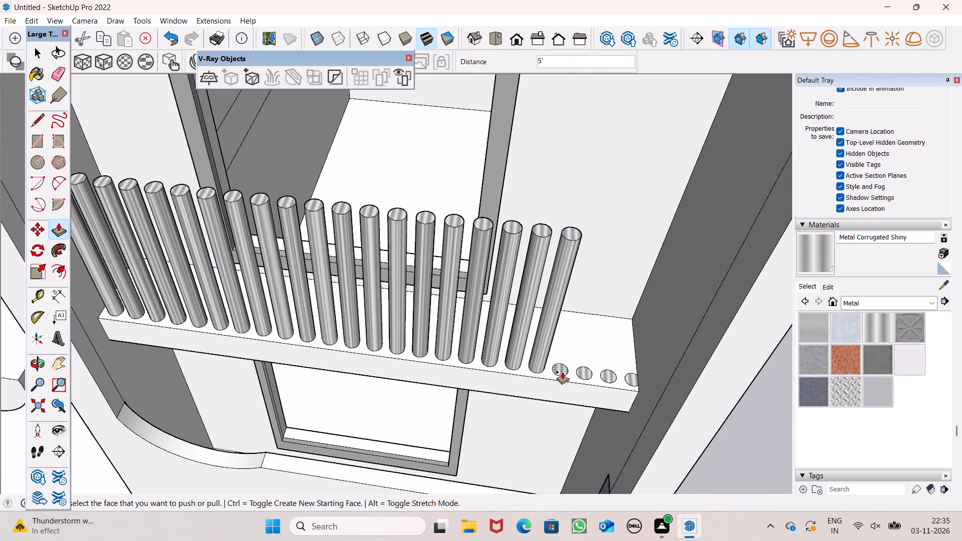
drag(562, 371, 571, 242)
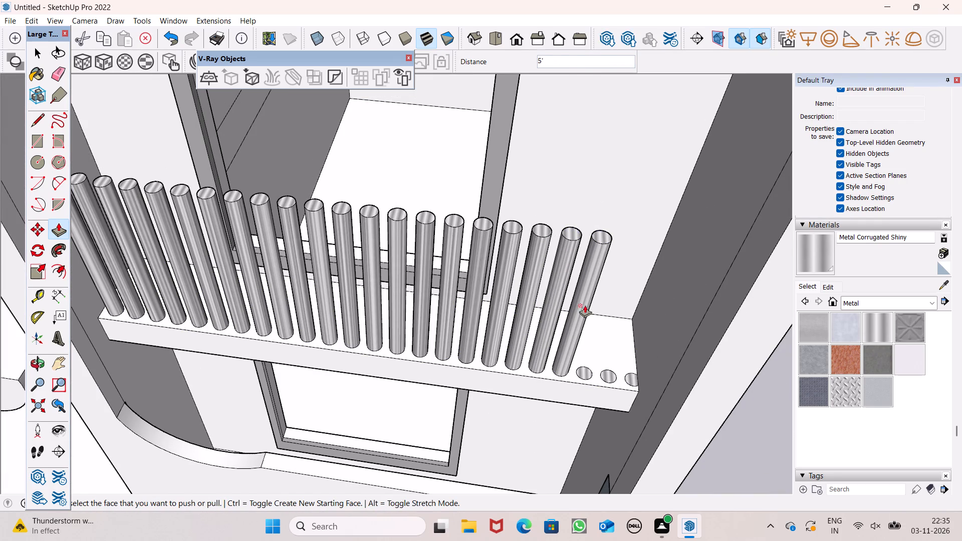
drag(586, 375, 598, 245)
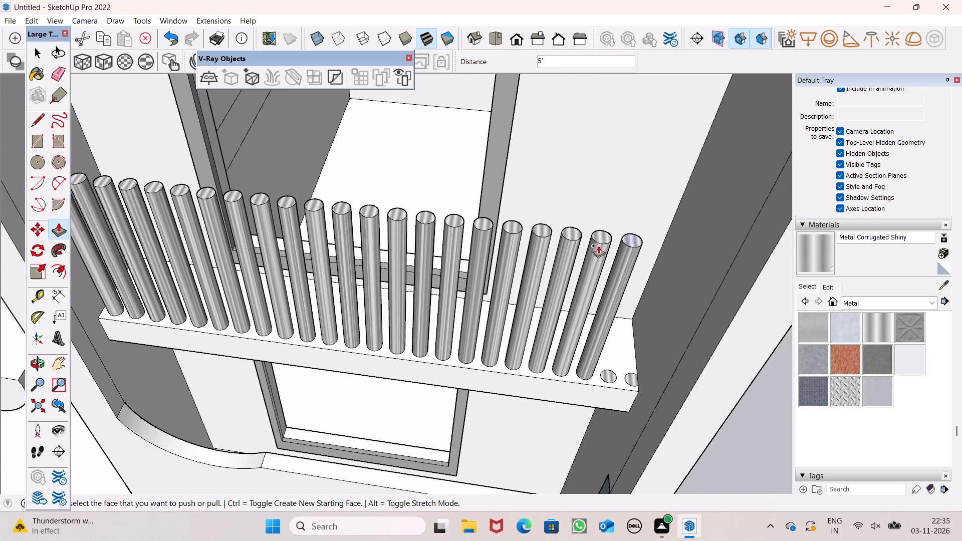
Push/Pull the last two circles at the slab's end up 5' each to complete the row of rods.
drag(606, 377, 609, 334)
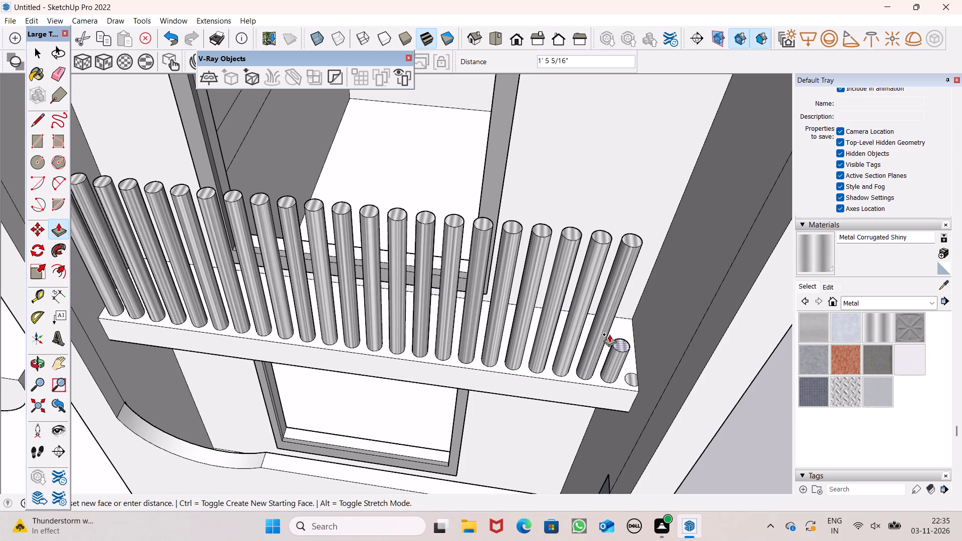
drag(609, 334, 625, 245)
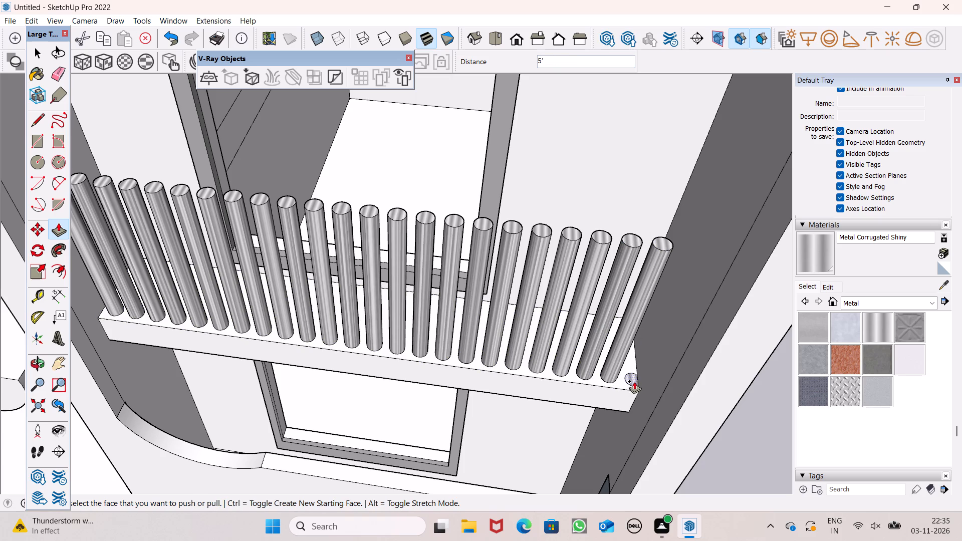
drag(634, 381, 660, 248)
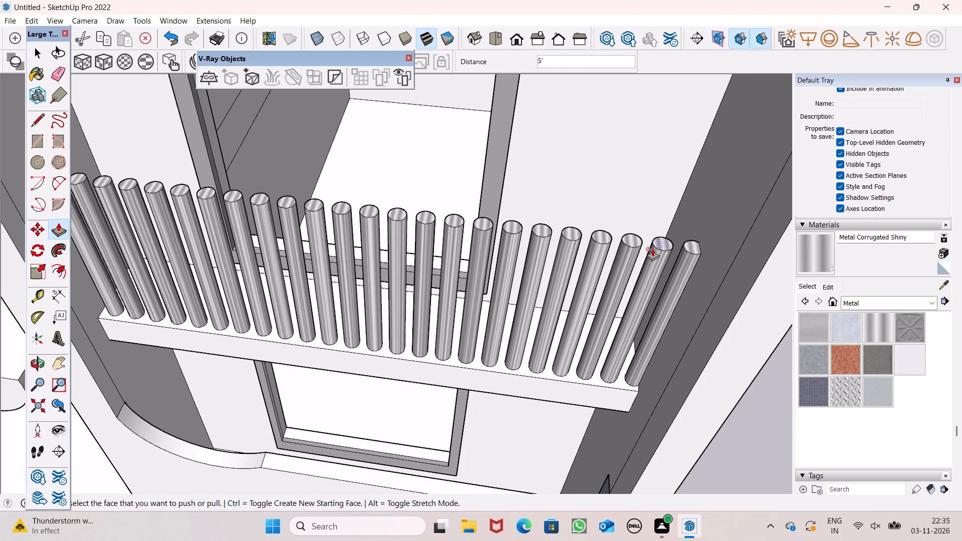
scroll(616, 237, down, 5)
click(611, 240)
key(space)
Draw an upright rectangle about 4'6" wide by 5'4" high in the empty space beside the building's rod-balcony side.
scroll(609, 240, down, 4)
middle_drag(602, 255, 655, 205)
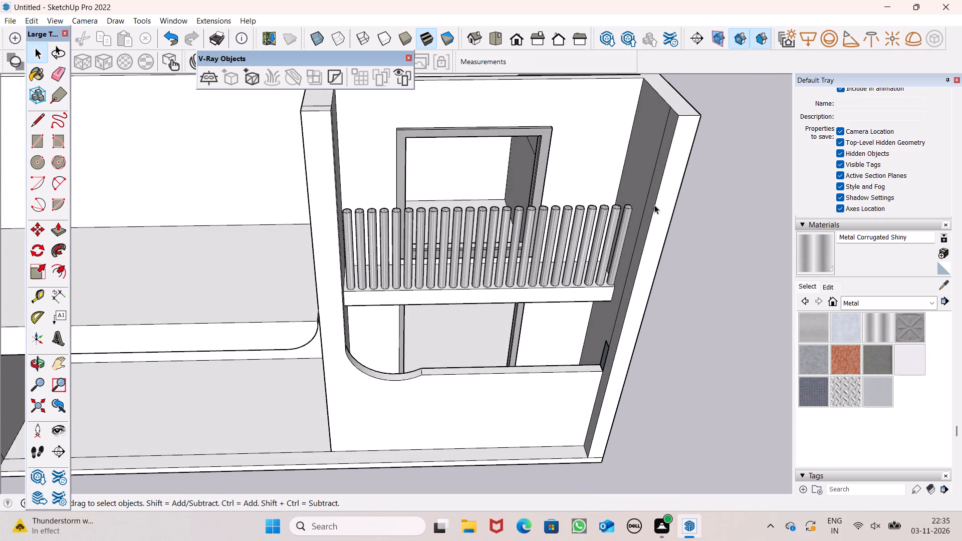
scroll(653, 205, down, 6)
middle_drag(629, 214, 567, 55)
scroll(549, 131, down, 2)
middle_drag(542, 203, 563, 243)
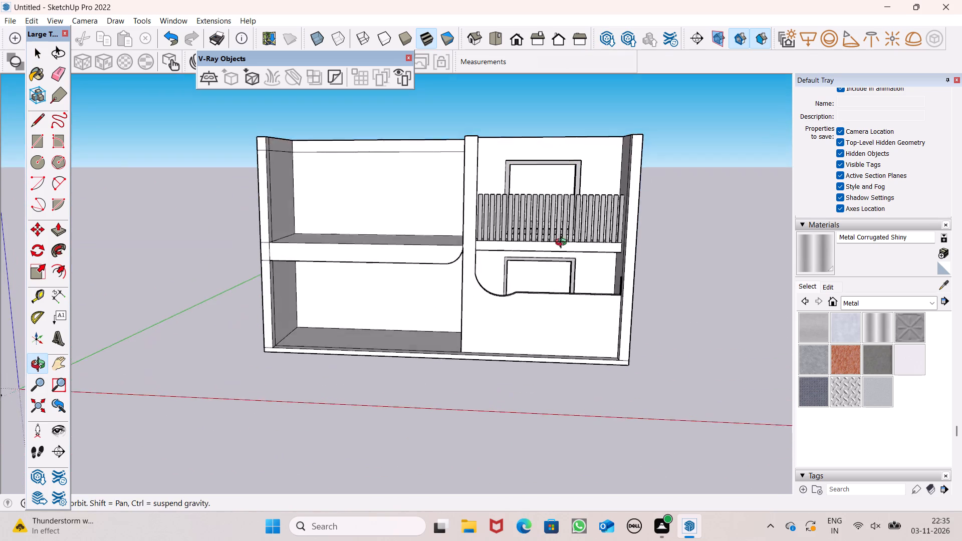
middle_drag(563, 243, 564, 243)
scroll(499, 186, down, 1)
scroll(498, 186, up, 1)
scroll(498, 186, down, 3)
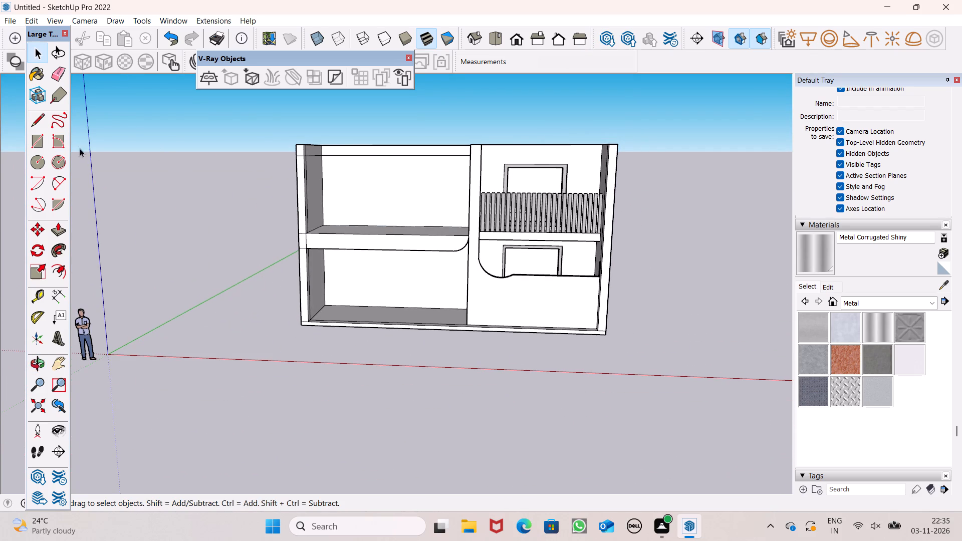
click(30, 135)
scroll(46, 145, down, 3)
middle_click(451, 302)
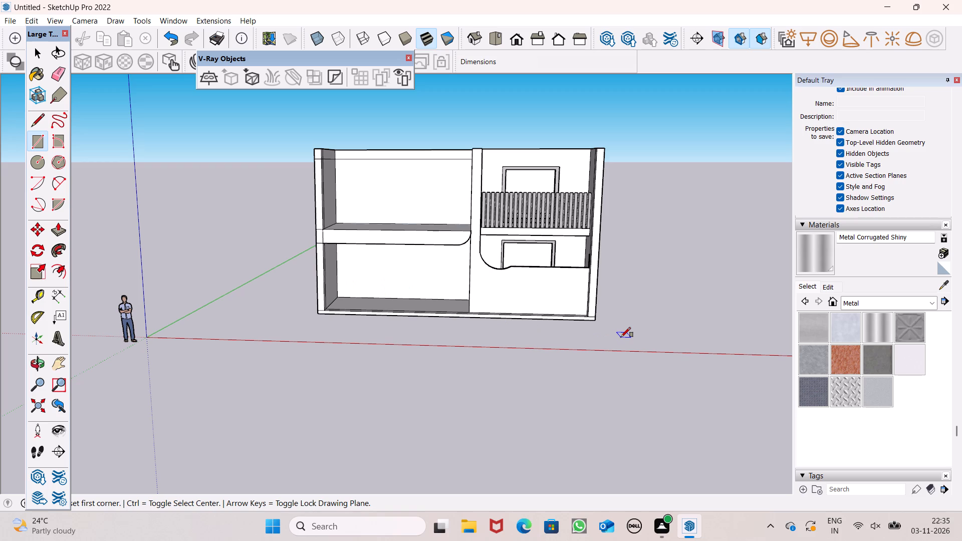
middle_drag(669, 283, 677, 239)
scroll(663, 226, up, 5)
click(623, 233)
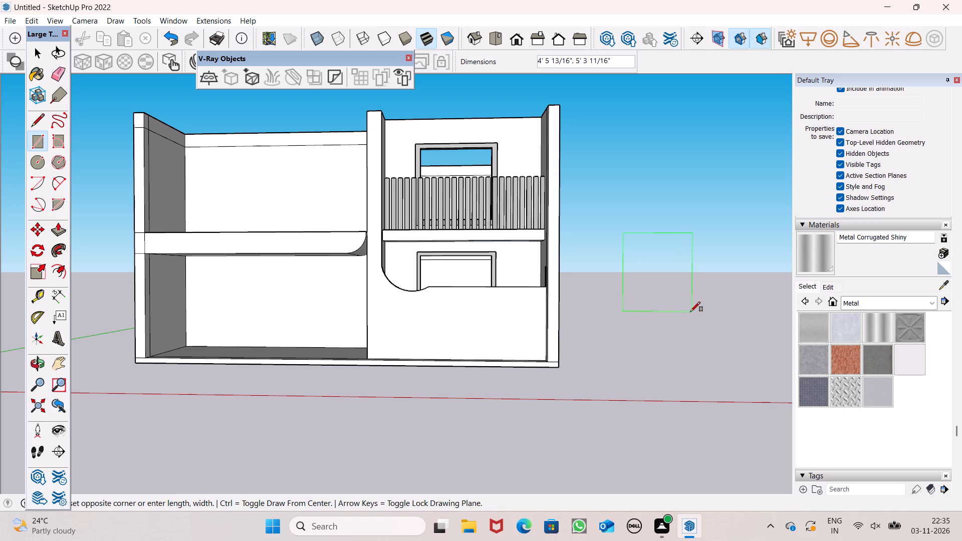
click(690, 312)
Offset the new rectangle's edges inward about 4" to form a frame border.
scroll(697, 246, up, 5)
scroll(639, 223, down, 1)
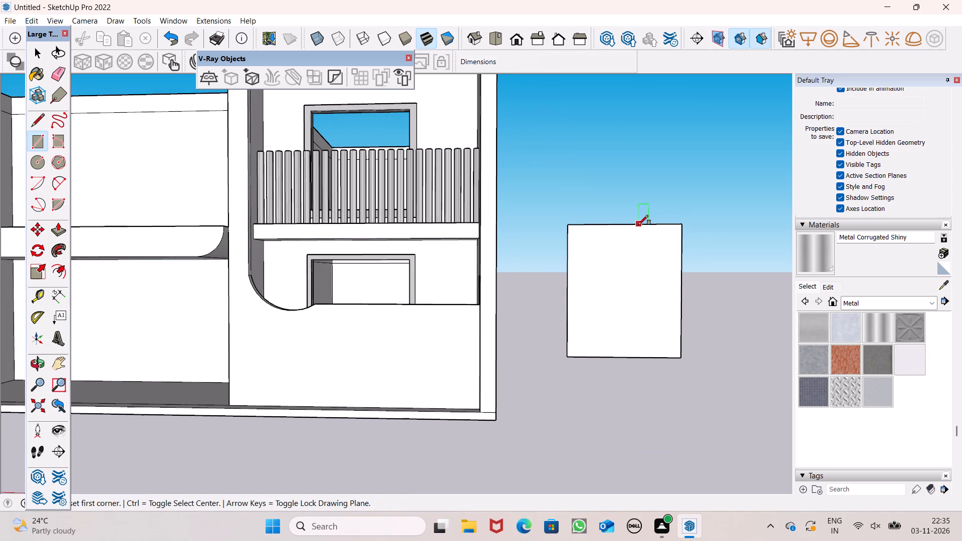
scroll(638, 225, down, 1)
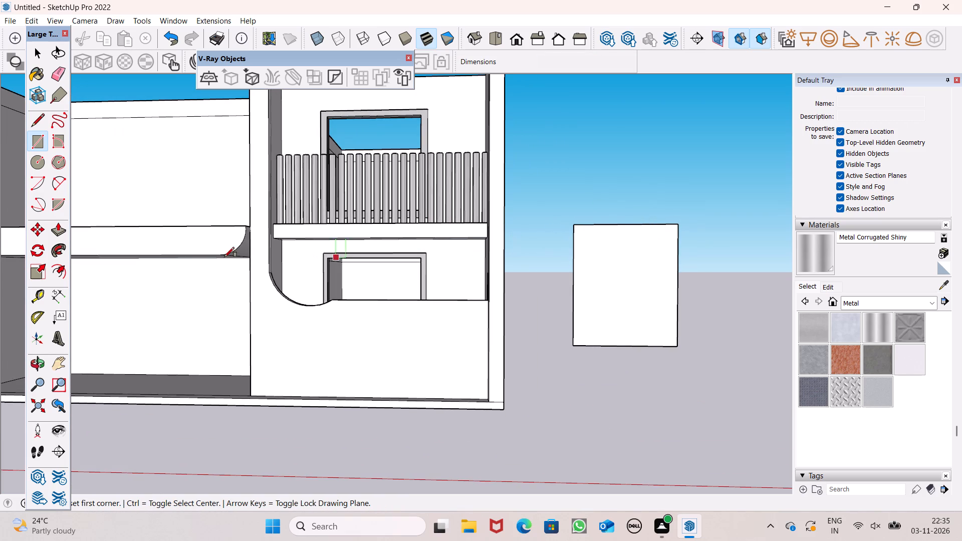
click(57, 267)
scroll(627, 256, up, 4)
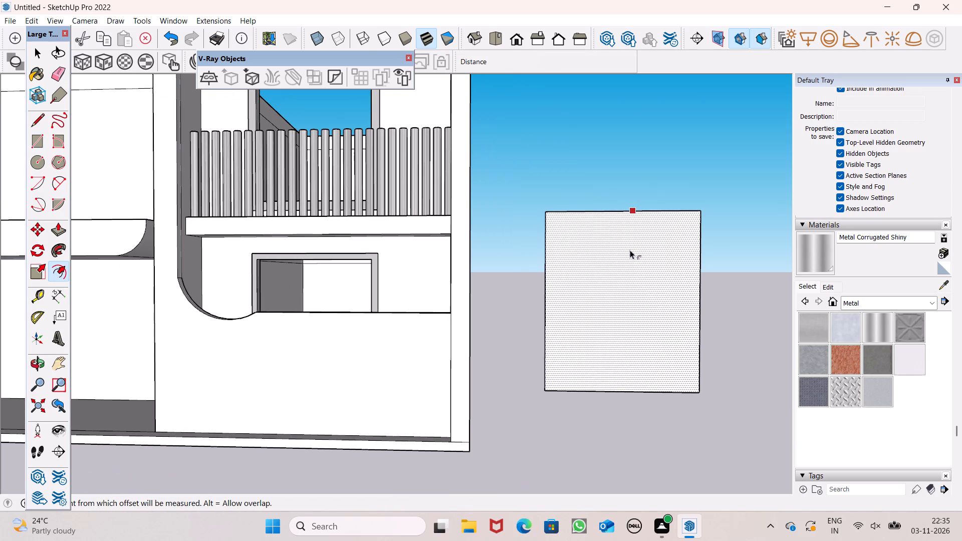
drag(630, 250, 624, 222)
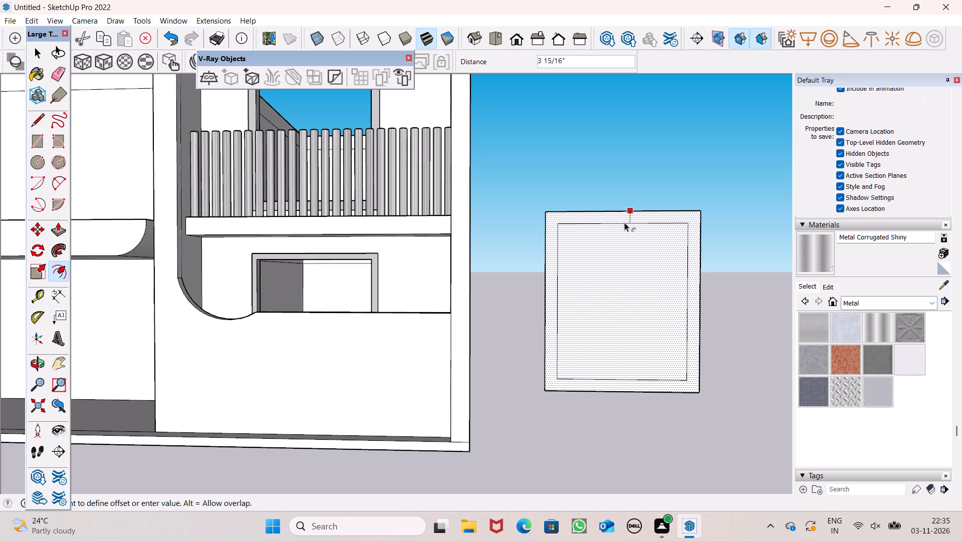
drag(624, 222, 625, 222)
key(space)
click(577, 182)
Draw a vertical divider rectangle about 1 5/8" wide down the middle of the frame, between the inner top and bottom edges.
scroll(545, 194, down, 2)
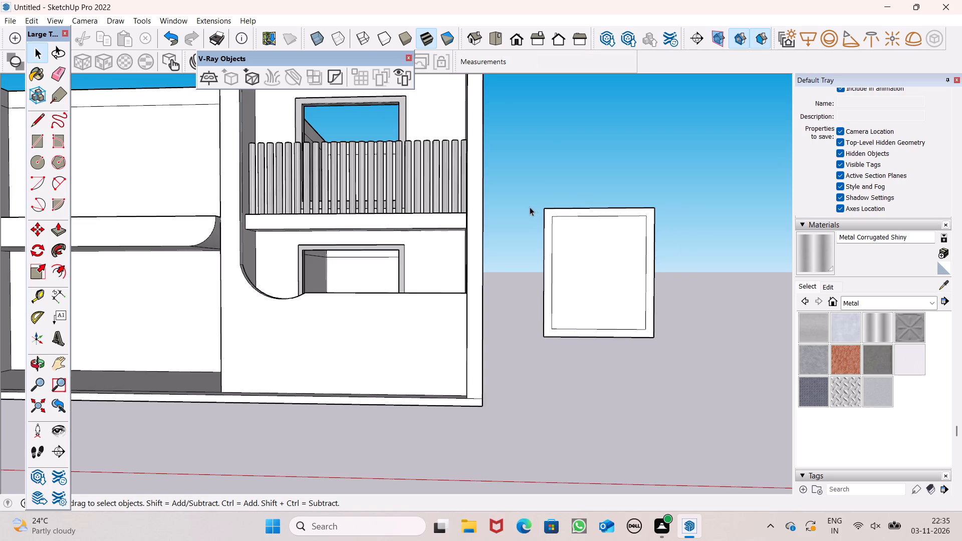
scroll(672, 225, up, 2)
click(38, 140)
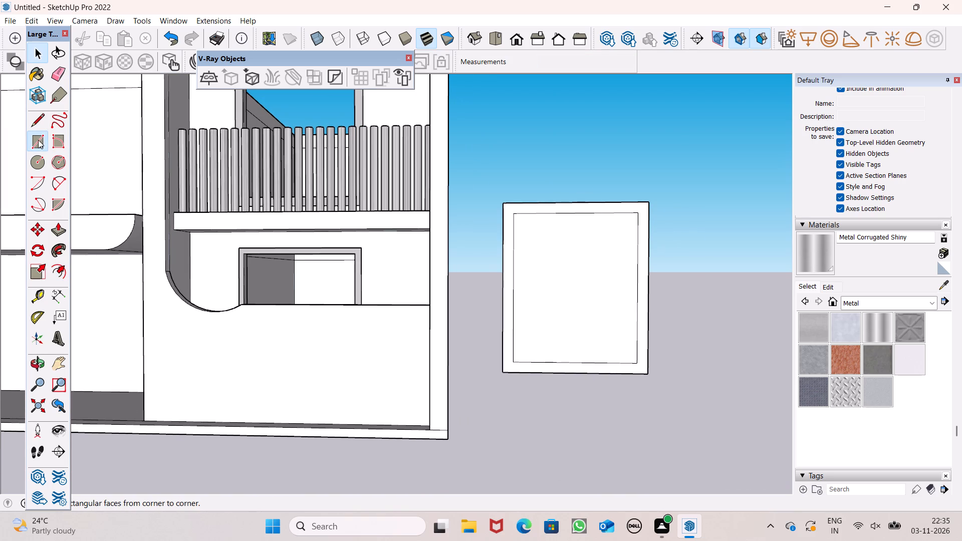
scroll(549, 185, up, 4)
scroll(567, 223, down, 3)
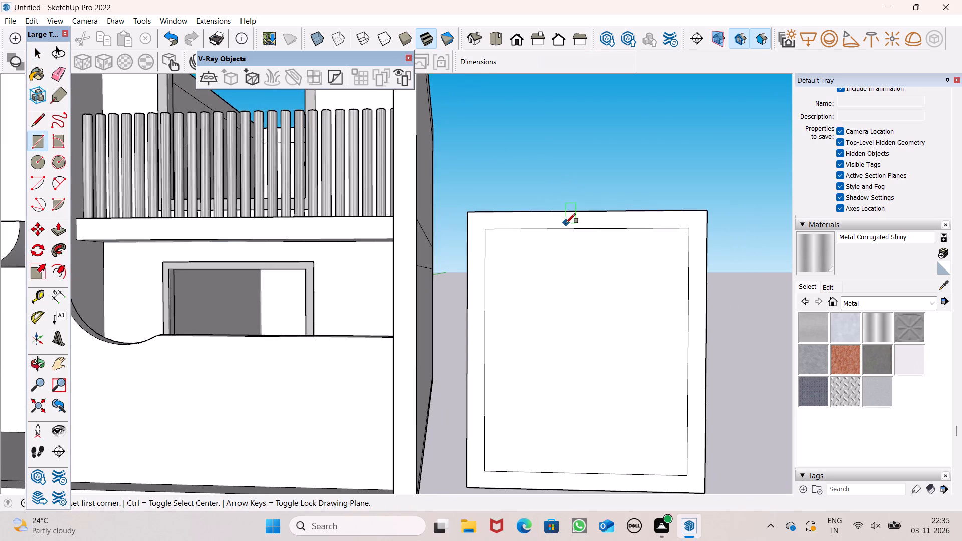
scroll(563, 222, down, 3)
scroll(572, 238, up, 4)
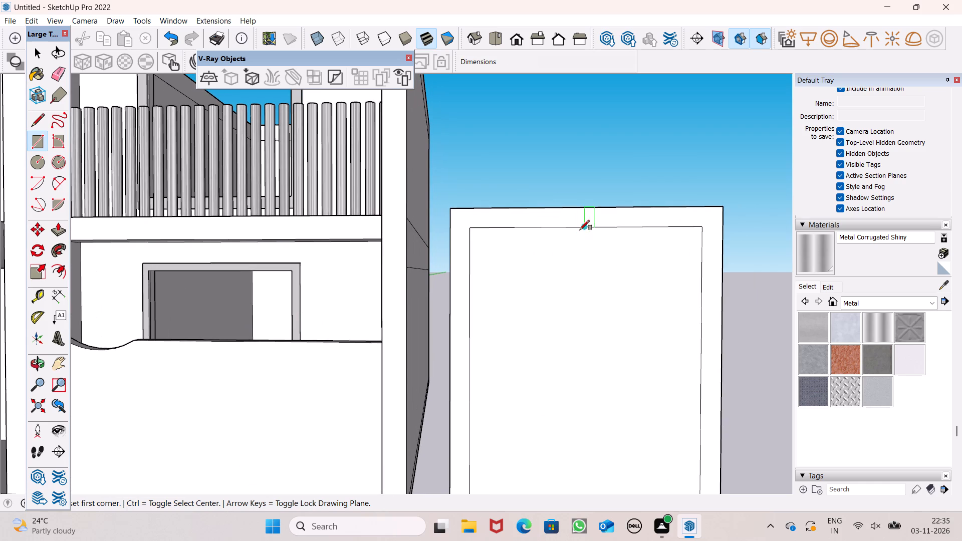
click(576, 227)
scroll(596, 272, down, 6)
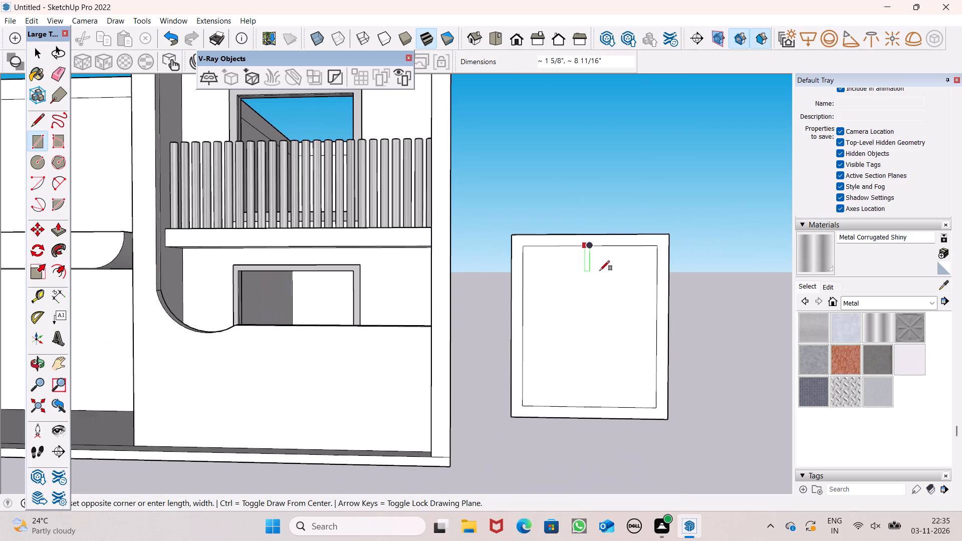
scroll(600, 384, up, 6)
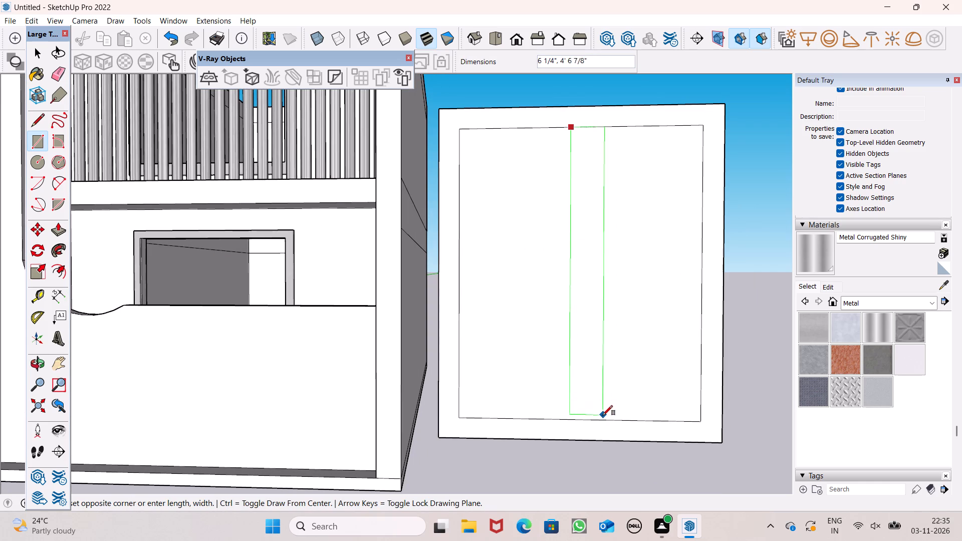
scroll(592, 418, up, 1)
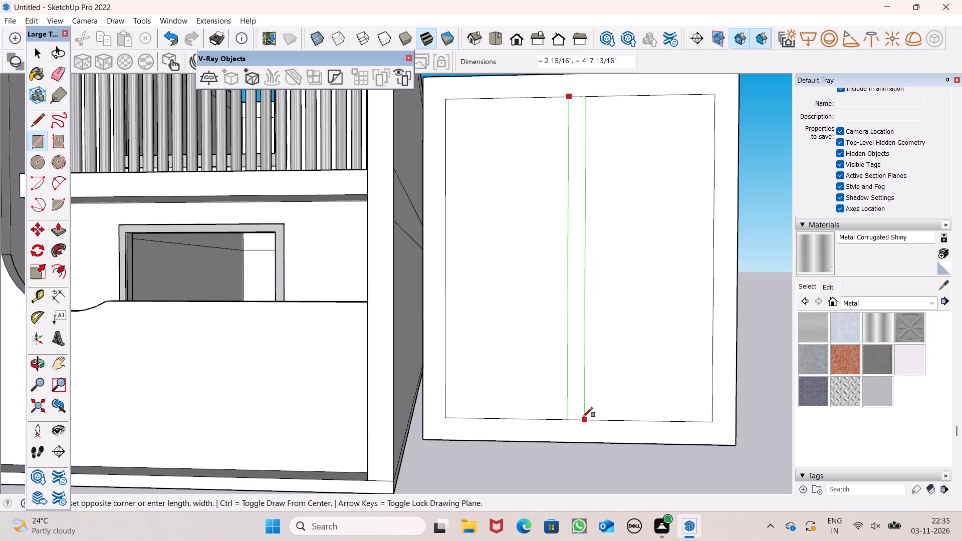
scroll(583, 417, up, 3)
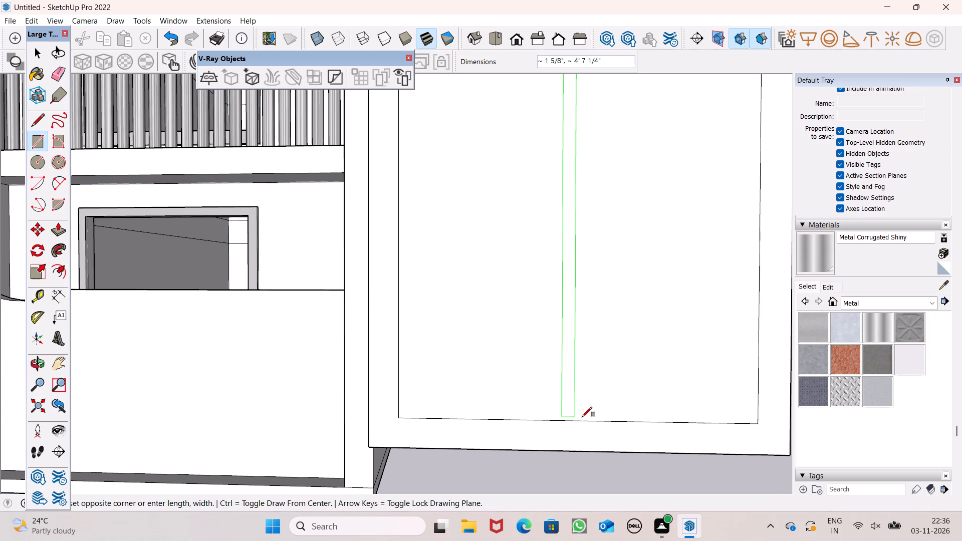
scroll(582, 427, down, 6)
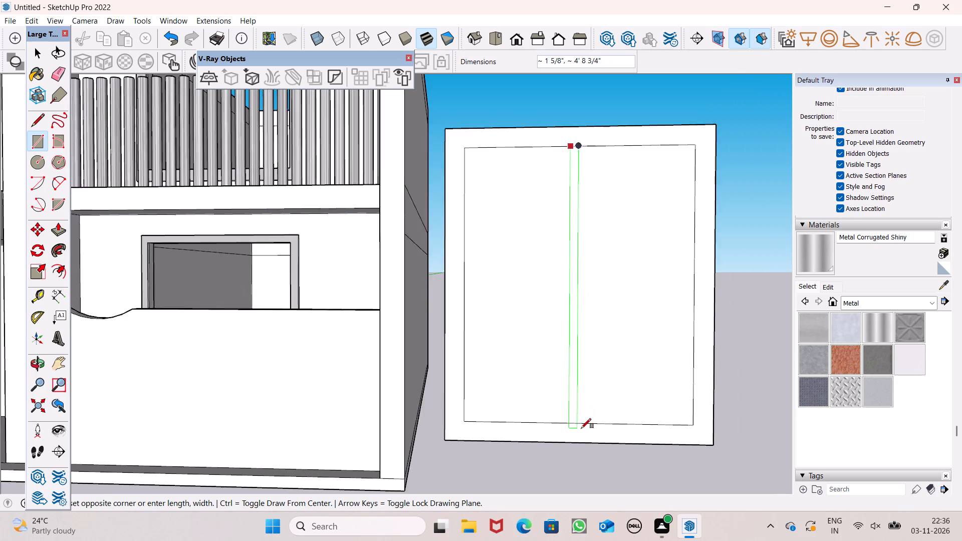
scroll(585, 423, up, 1)
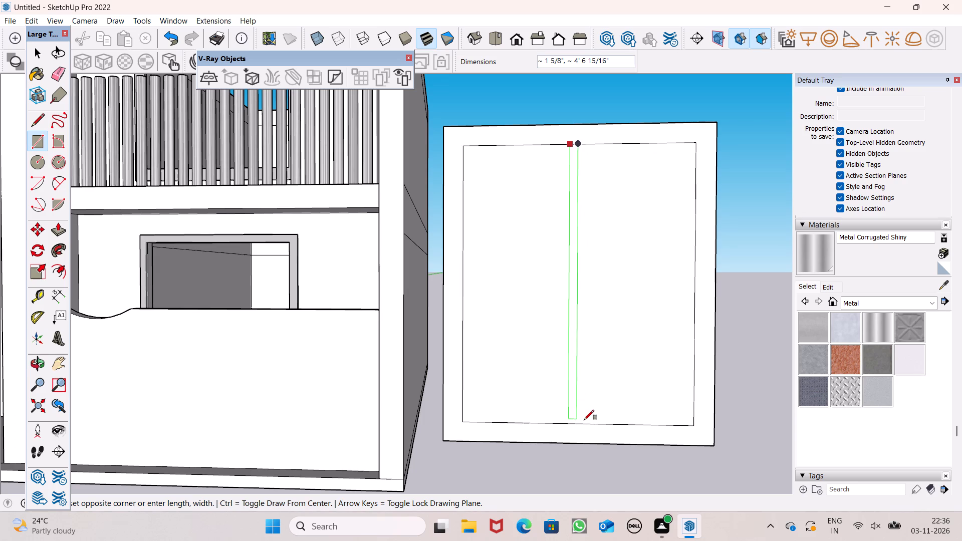
click(584, 422)
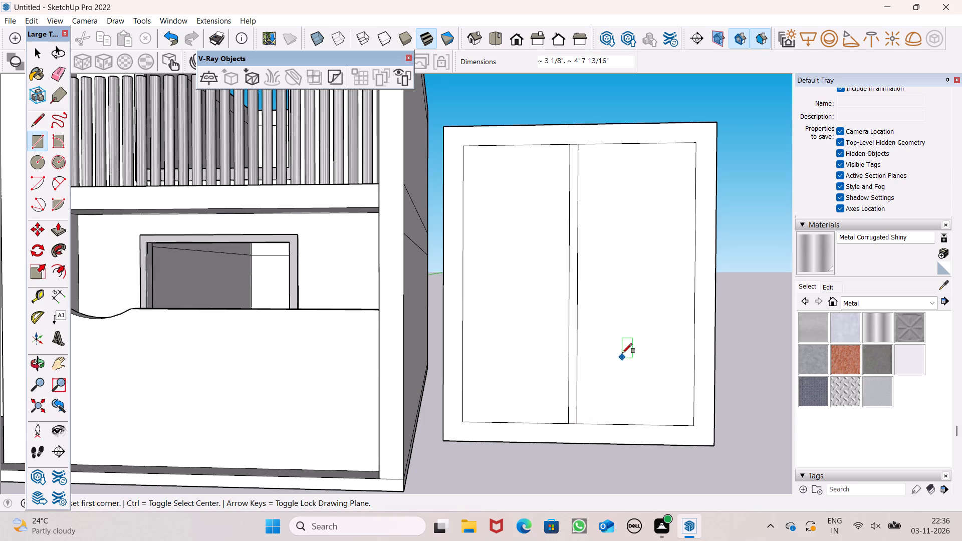
key(space)
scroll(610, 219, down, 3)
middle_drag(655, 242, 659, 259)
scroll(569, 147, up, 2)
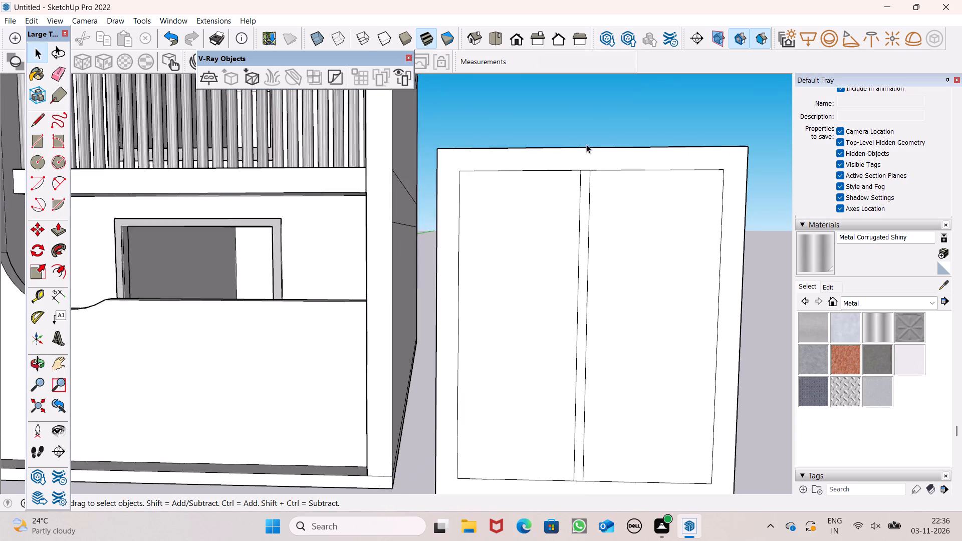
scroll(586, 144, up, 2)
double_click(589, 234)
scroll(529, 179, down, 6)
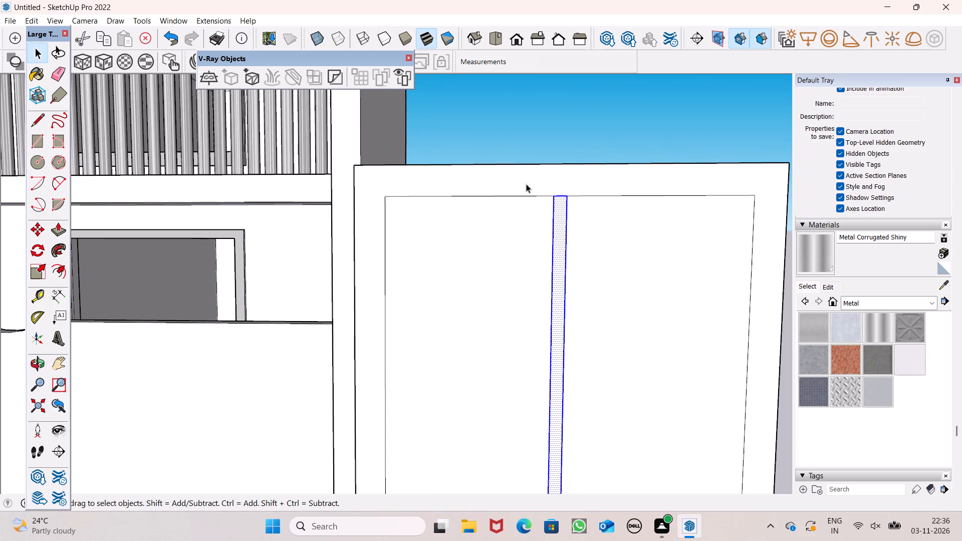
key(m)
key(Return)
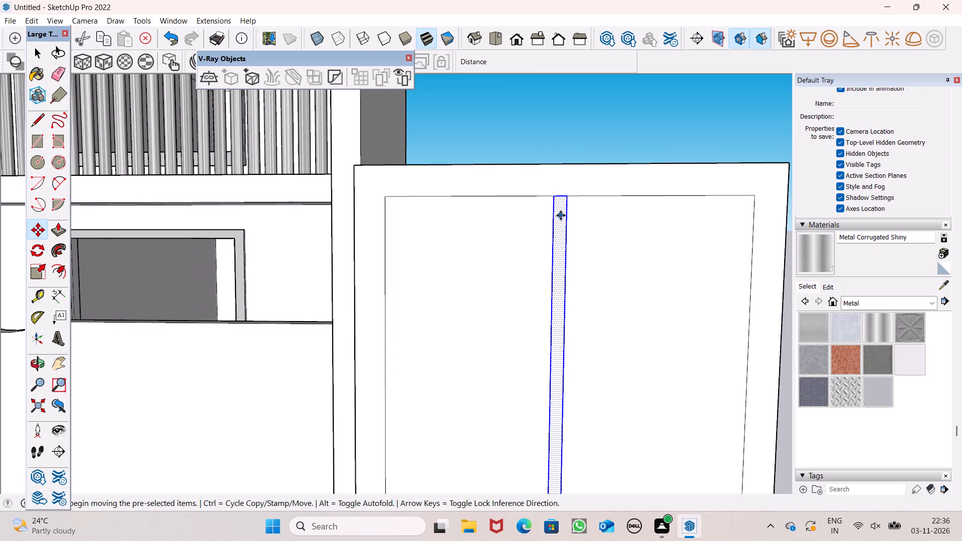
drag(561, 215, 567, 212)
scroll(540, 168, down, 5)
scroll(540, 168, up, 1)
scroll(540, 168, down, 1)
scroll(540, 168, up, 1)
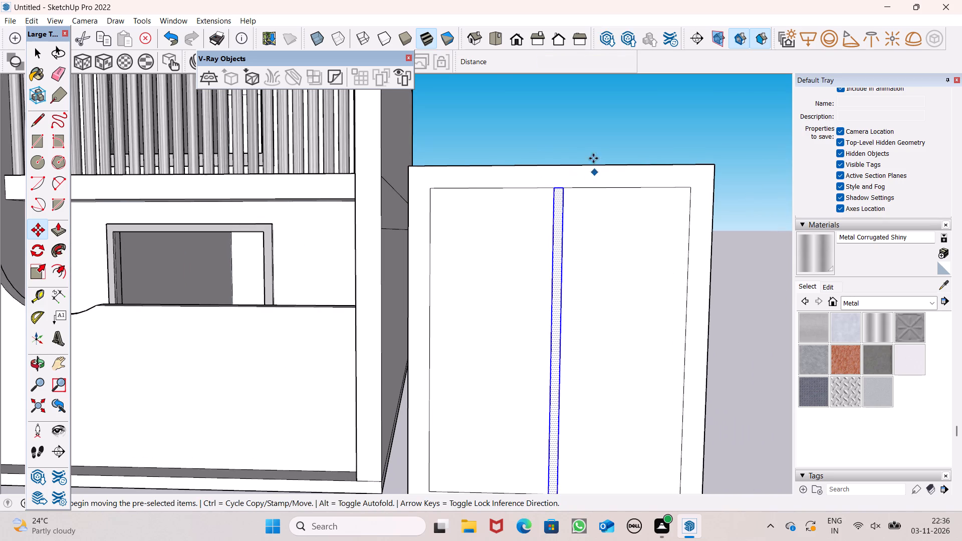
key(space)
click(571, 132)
Erase the short edges at the divider's top and bottom ends so it merges with the frame border.
scroll(550, 132, down, 5)
scroll(544, 165, up, 1)
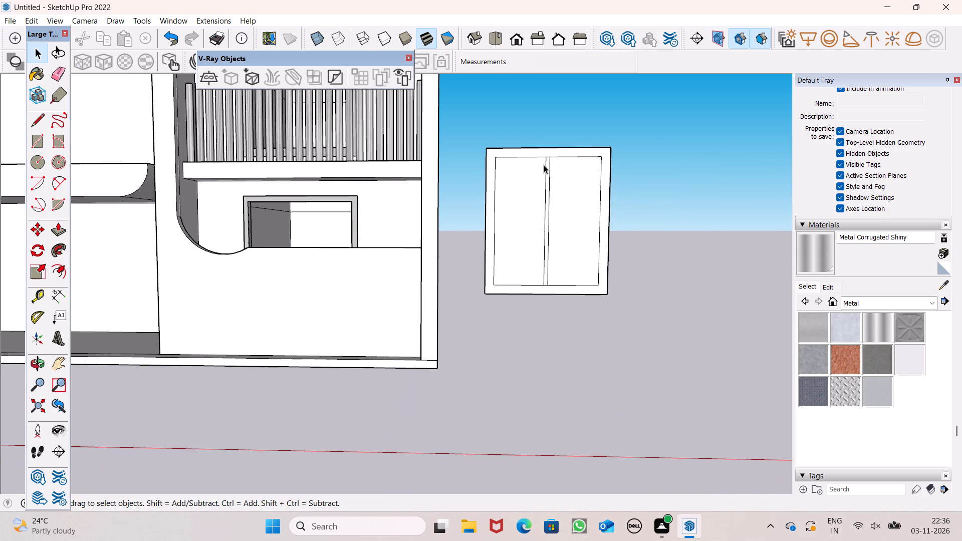
scroll(556, 147, up, 2)
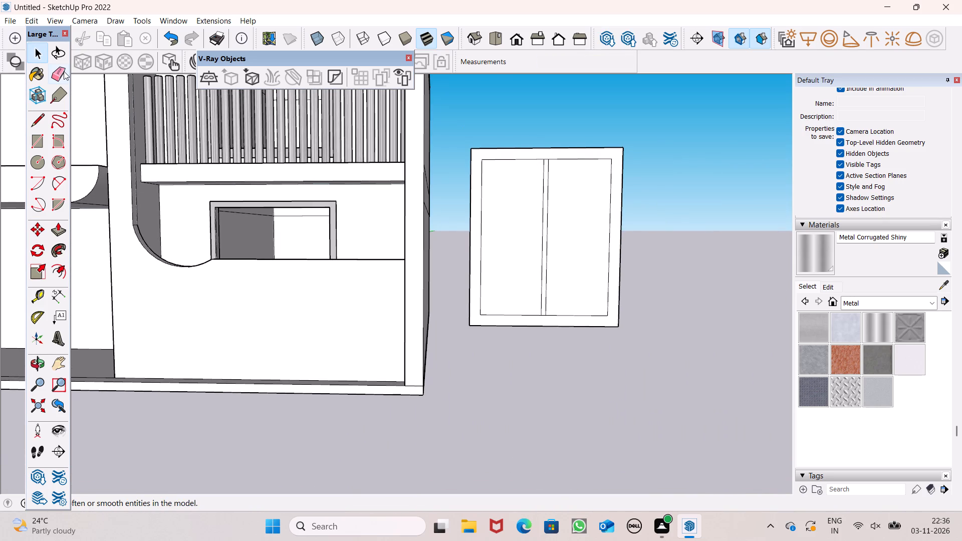
click(52, 69)
scroll(350, 97, up, 1)
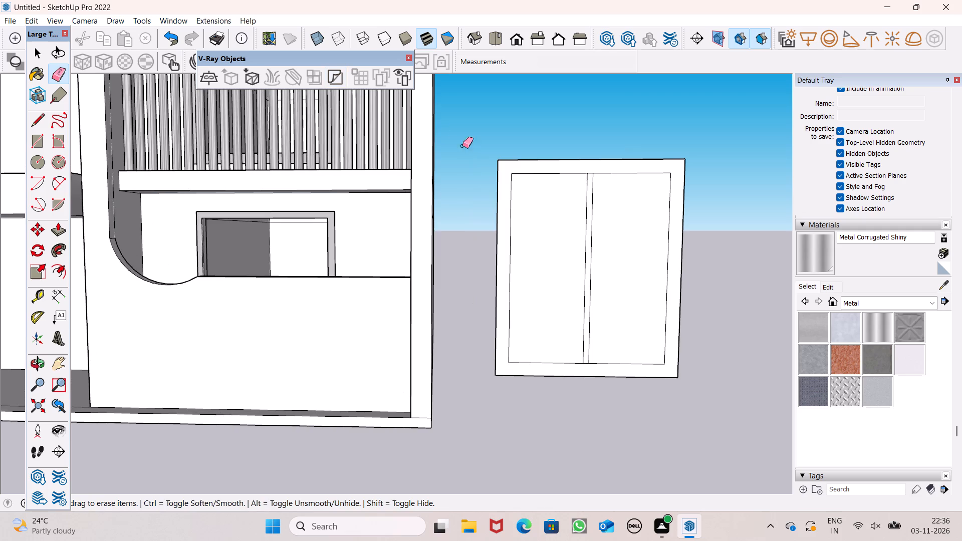
scroll(504, 152, up, 4)
scroll(524, 159, down, 4)
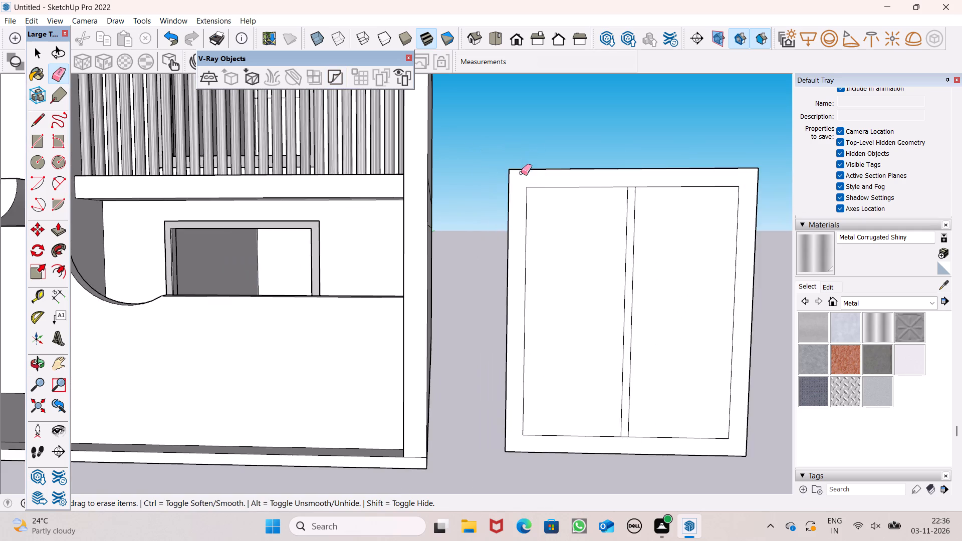
scroll(630, 200, up, 4)
click(605, 177)
click(603, 176)
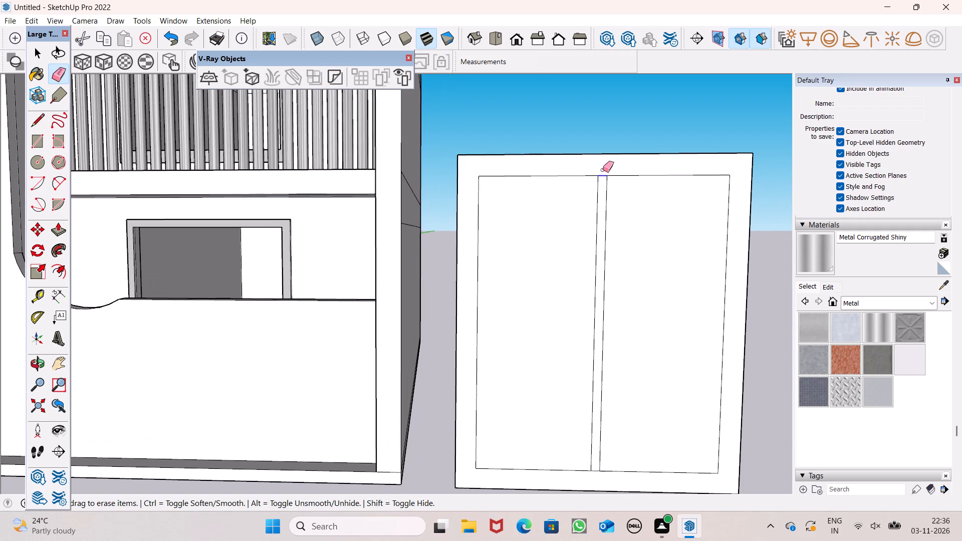
scroll(597, 161, down, 3)
scroll(595, 384, up, 4)
drag(595, 403, 594, 392)
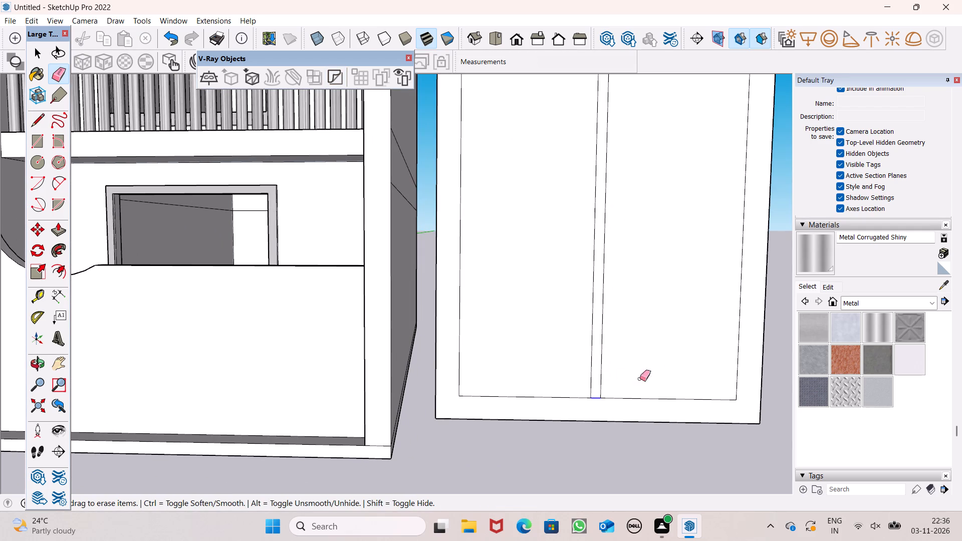
Paint both panes of the divided frame with Translucent Glass Gray from the Glass and Mirrors materials.
click(885, 304)
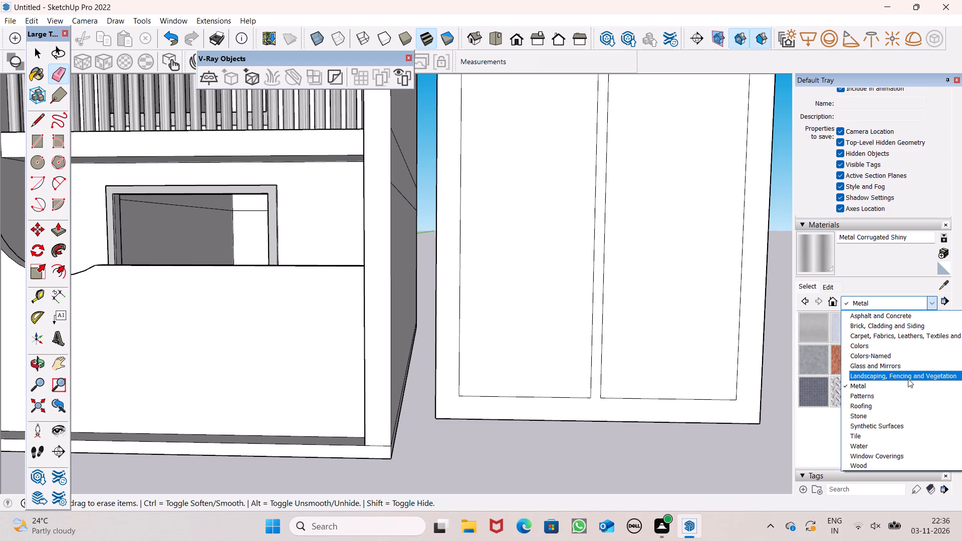
click(882, 365)
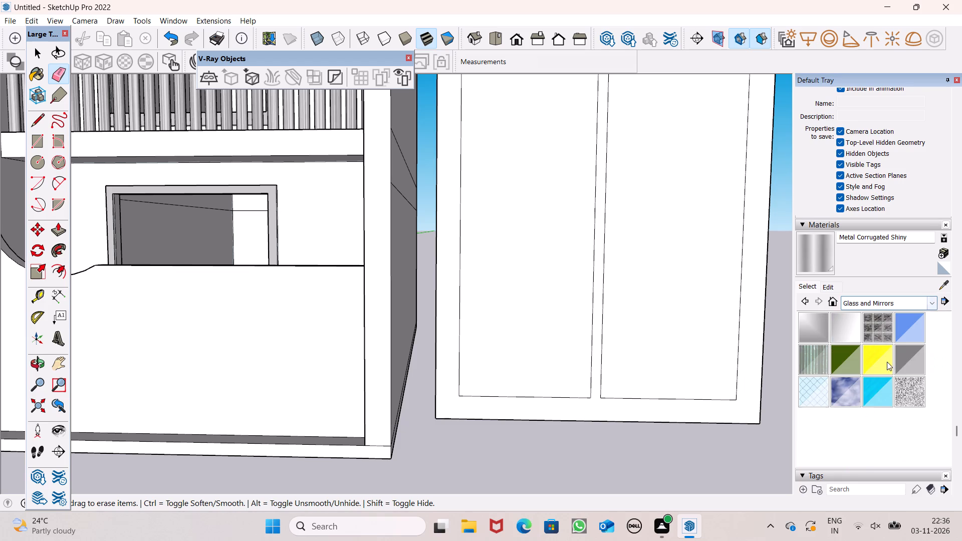
click(908, 358)
click(659, 291)
click(531, 286)
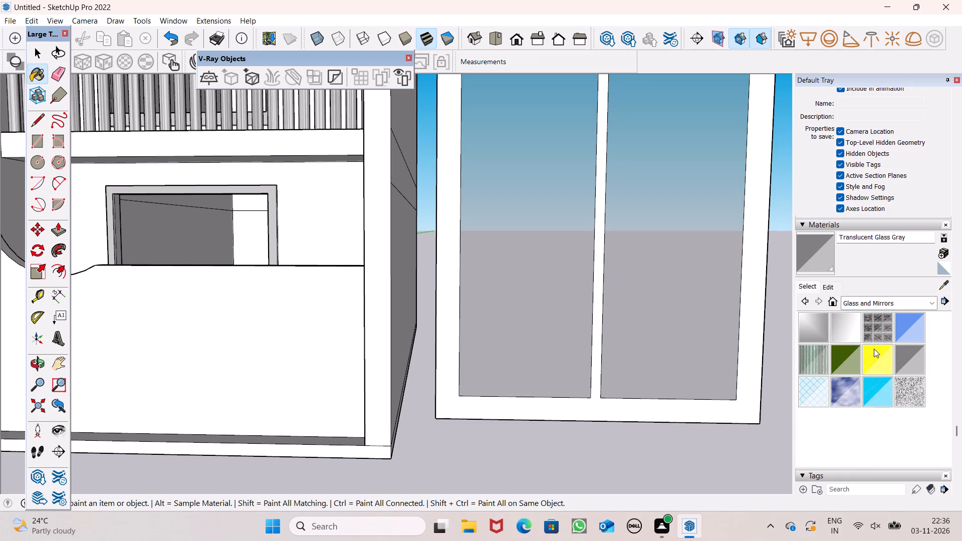
Paint the front face of the frame border and divider with dark grey Color M06 from the Colors collection.
click(895, 306)
click(890, 350)
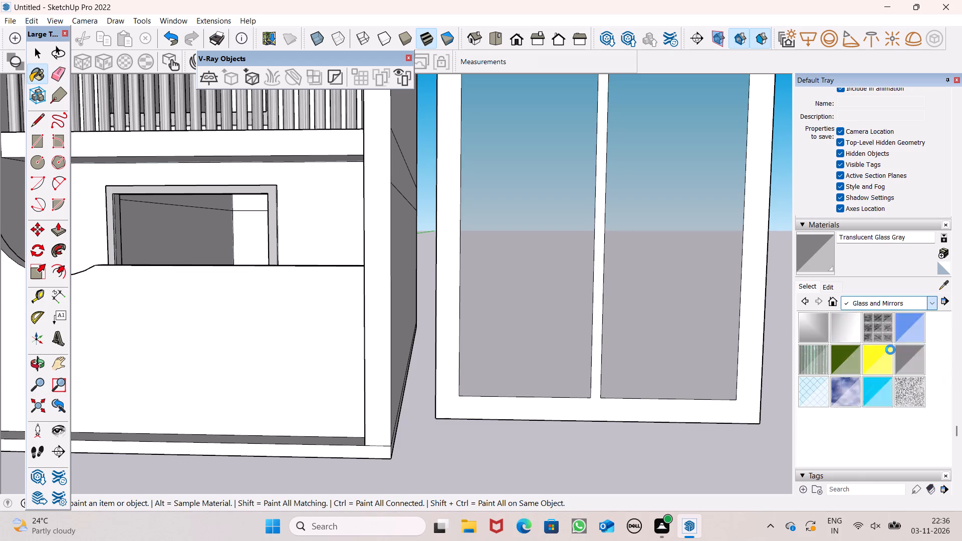
scroll(875, 383, down, 14)
scroll(877, 401, up, 1)
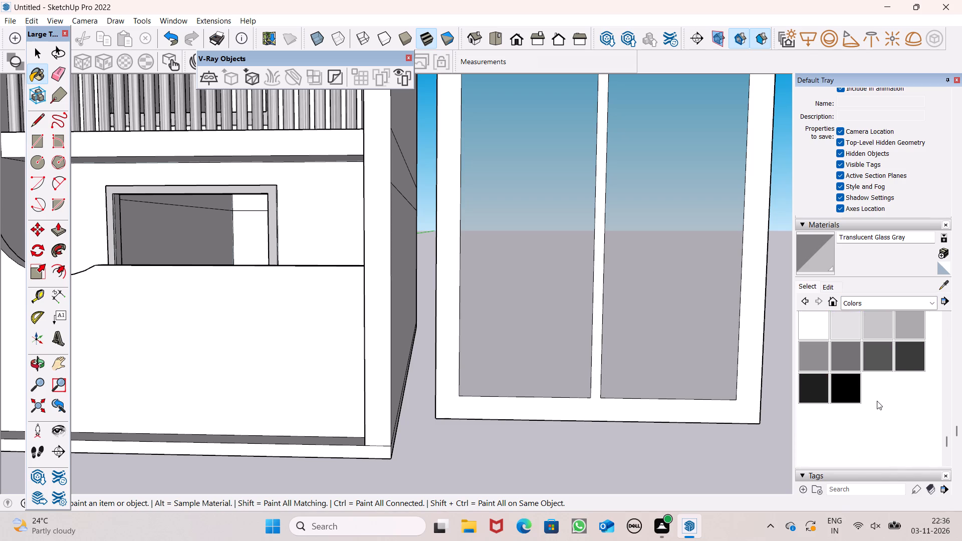
click(887, 360)
drag(682, 417, 682, 408)
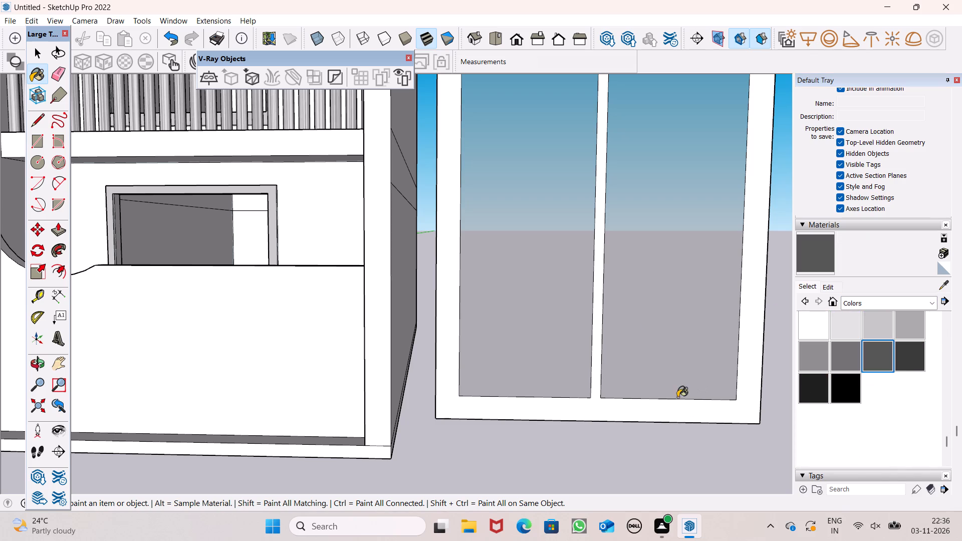
Paint the reverse face of the frame border and divider with Color M06 as well.
scroll(636, 295, down, 8)
scroll(631, 317, up, 1)
scroll(630, 320, down, 1)
middle_drag(663, 328, 502, 377)
scroll(632, 329, down, 4)
middle_drag(600, 349, 281, 392)
scroll(251, 320, down, 2)
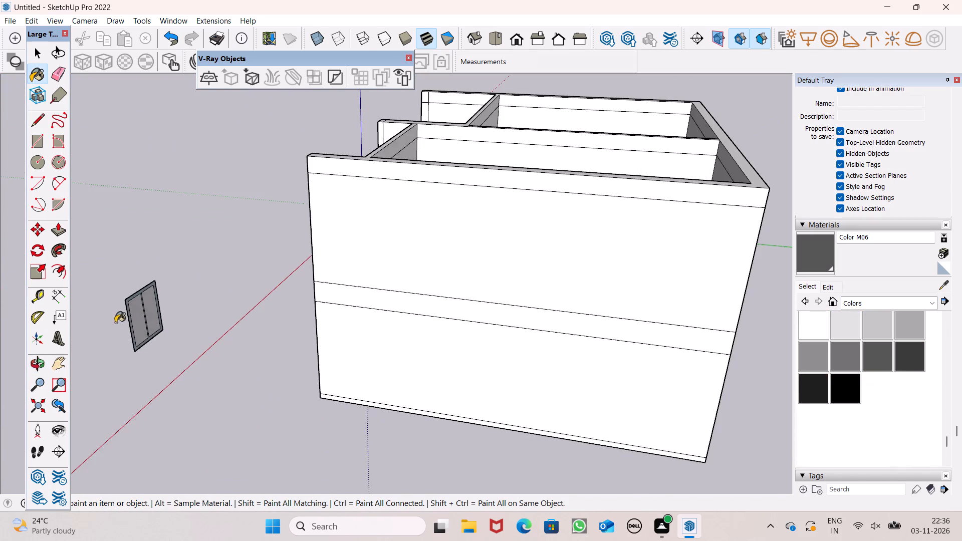
scroll(115, 317, up, 12)
click(161, 287)
scroll(160, 272, down, 3)
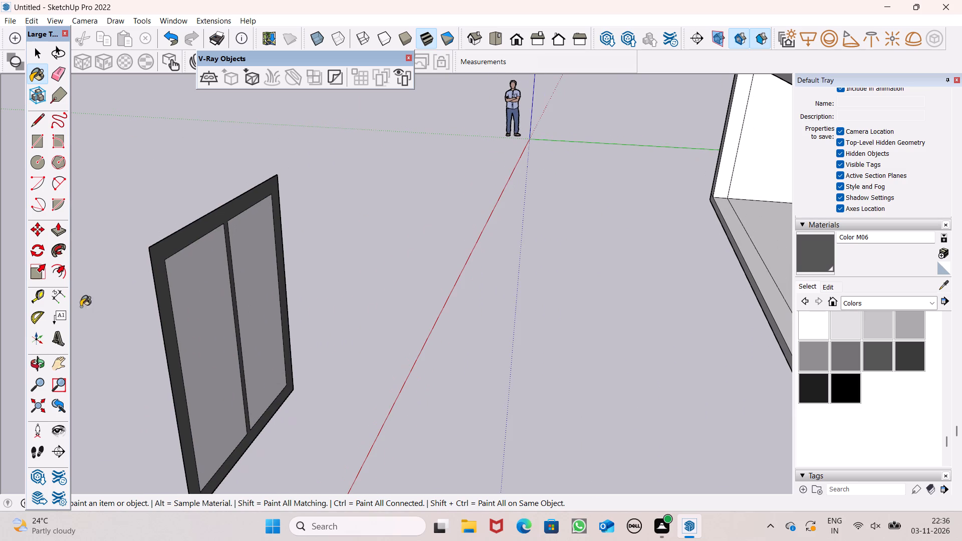
Push/Pull the painted frame border and divider out about 2" from the reverse side, leaving the glass panes recessed.
click(54, 237)
scroll(241, 224, down, 4)
scroll(225, 370, up, 2)
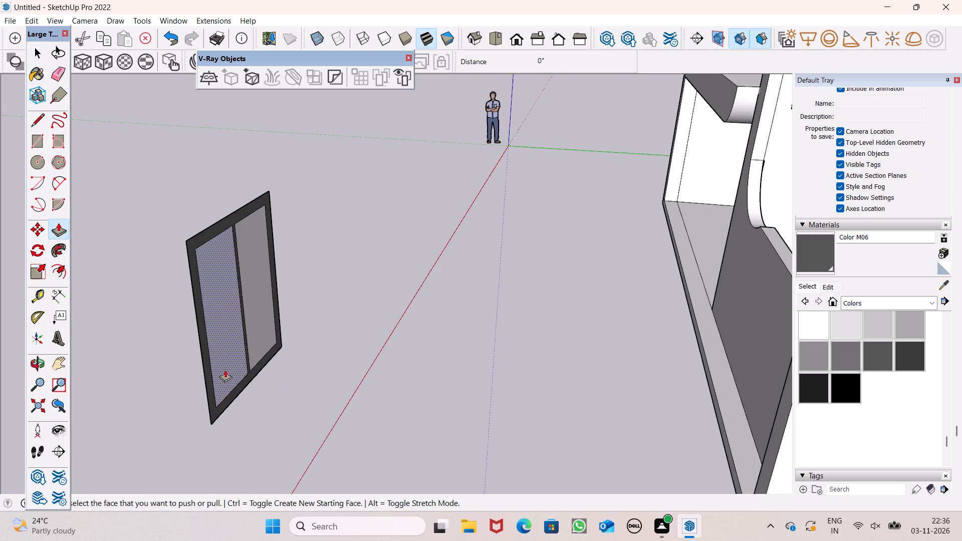
scroll(225, 370, up, 3)
scroll(325, 196, down, 7)
scroll(296, 287, up, 6)
scroll(282, 205, up, 4)
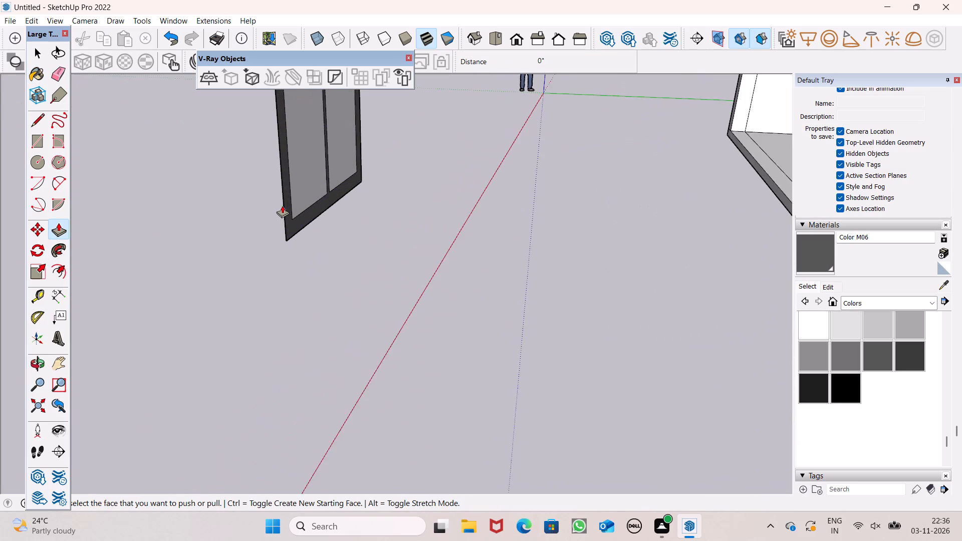
scroll(282, 205, up, 3)
scroll(312, 246, up, 2)
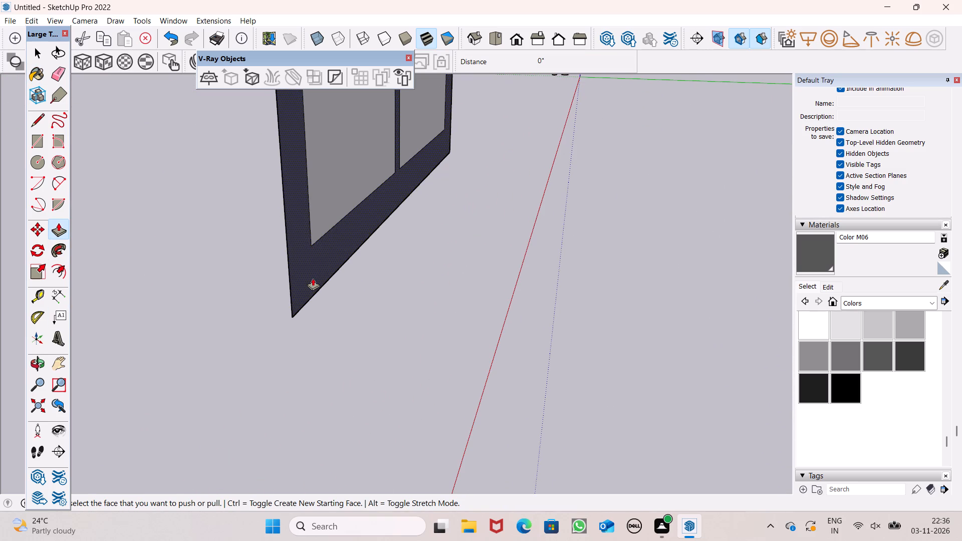
drag(311, 279, 338, 284)
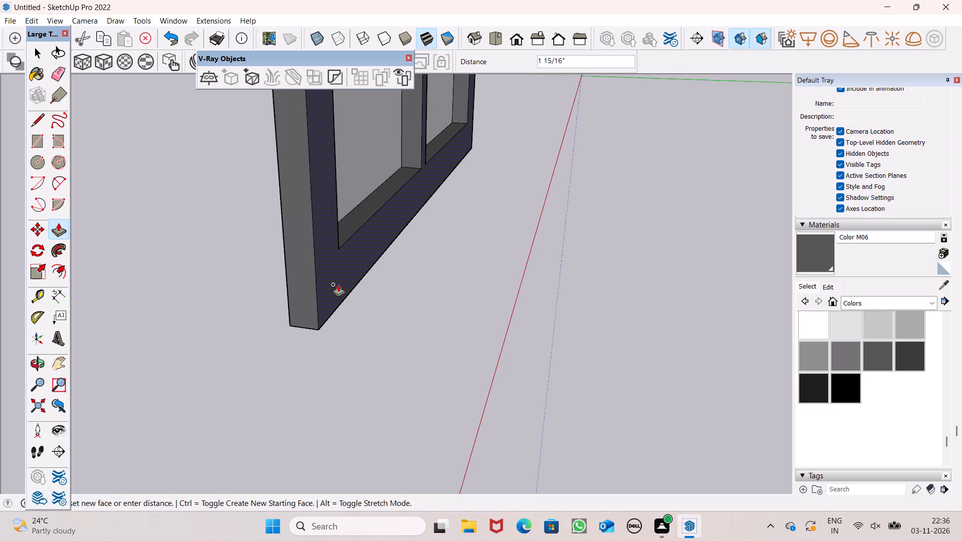
drag(338, 284, 345, 283)
scroll(347, 286, down, 3)
middle_drag(351, 317, 644, 343)
key(space)
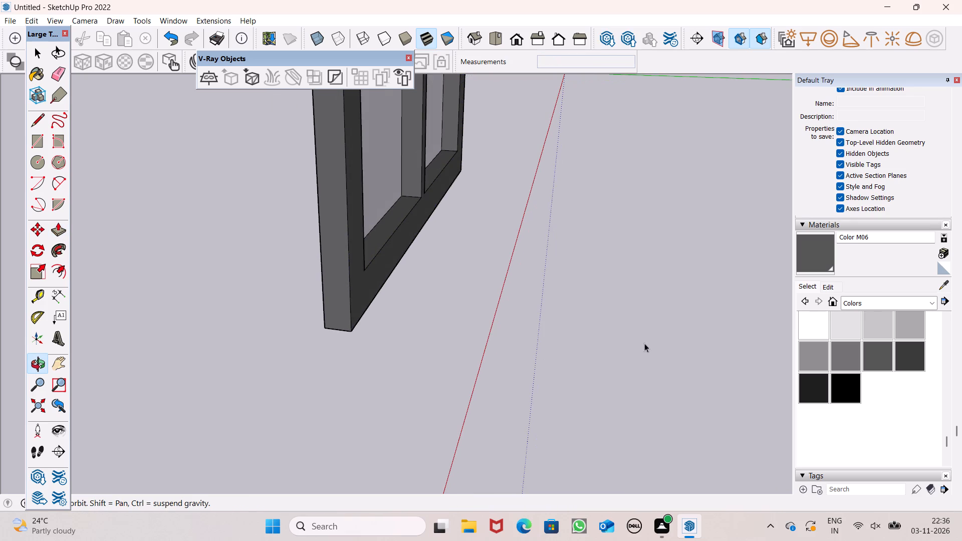
middle_drag(644, 343, 659, 338)
scroll(435, 292, down, 2)
middle_drag(298, 309, 728, 335)
scroll(558, 311, down, 5)
scroll(552, 316, up, 1)
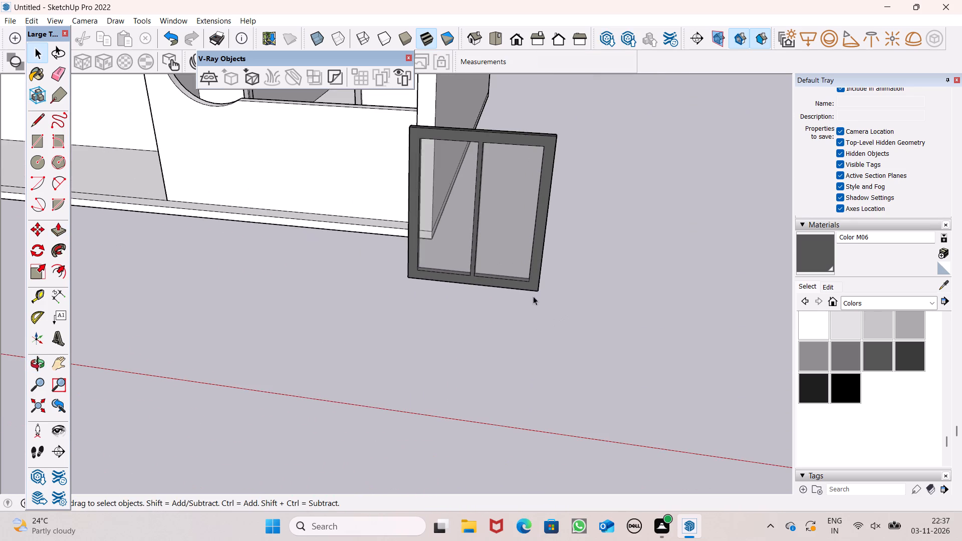
Select the complete two-pane window with its frame and glass and make it a group.
scroll(540, 287, down, 5)
middle_drag(552, 301, 575, 266)
triple_click(538, 243)
click(538, 242)
right_click(538, 242)
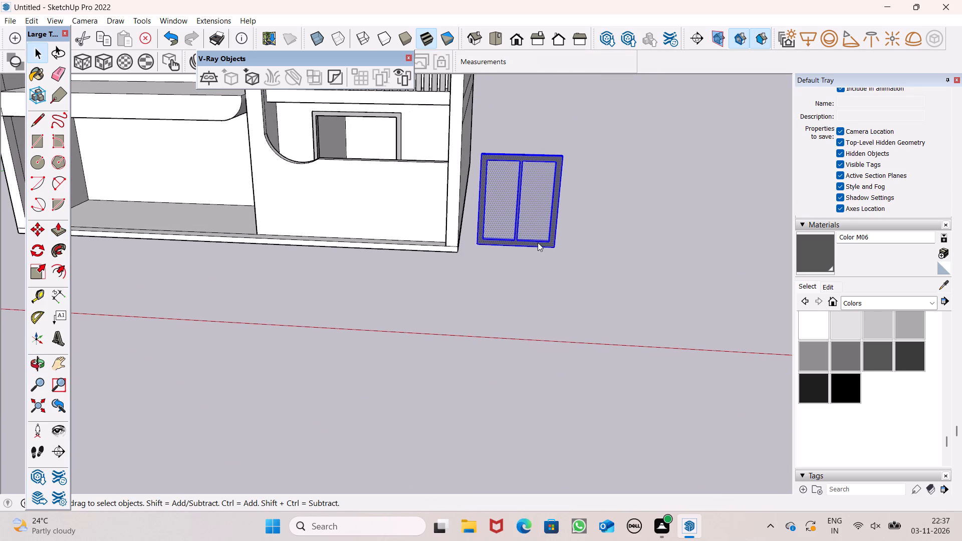
click(588, 344)
scroll(593, 314, down, 6)
middle_drag(596, 276, 602, 255)
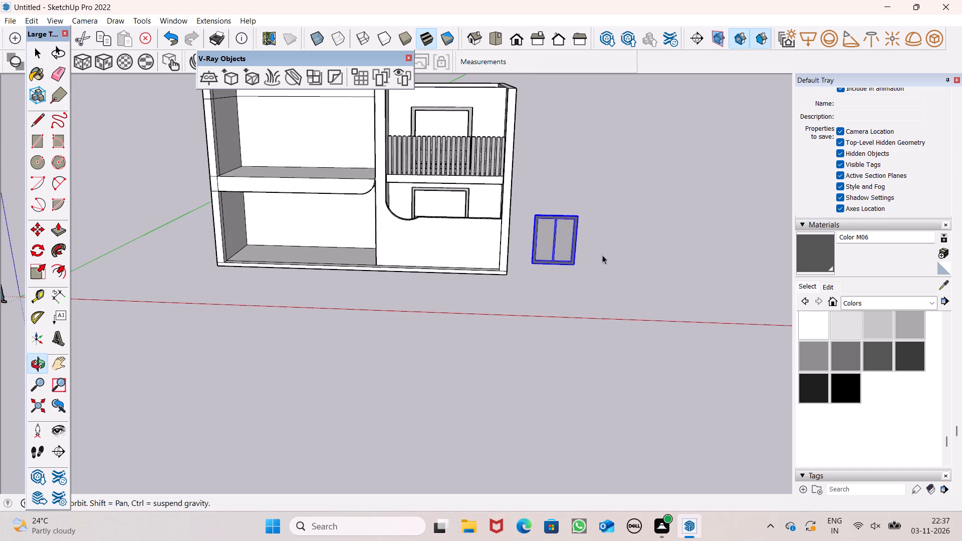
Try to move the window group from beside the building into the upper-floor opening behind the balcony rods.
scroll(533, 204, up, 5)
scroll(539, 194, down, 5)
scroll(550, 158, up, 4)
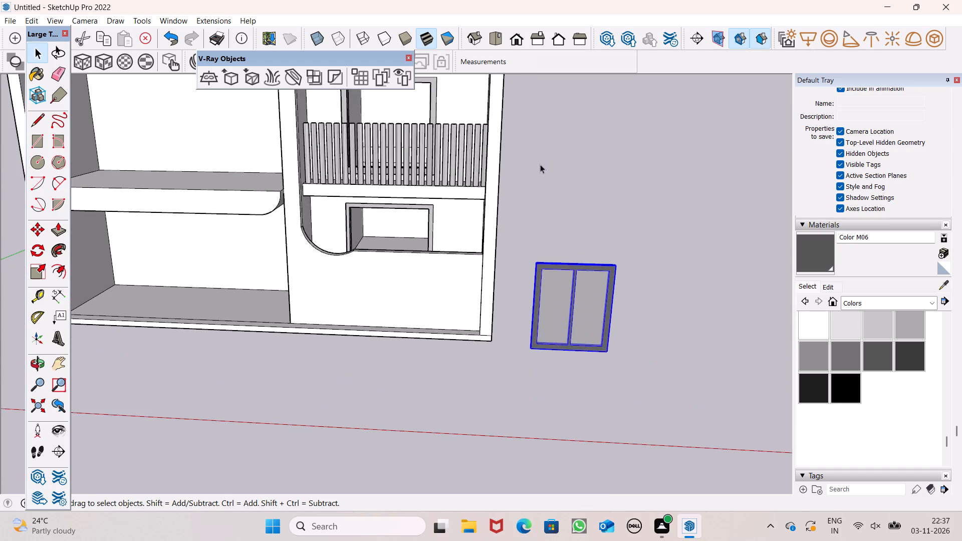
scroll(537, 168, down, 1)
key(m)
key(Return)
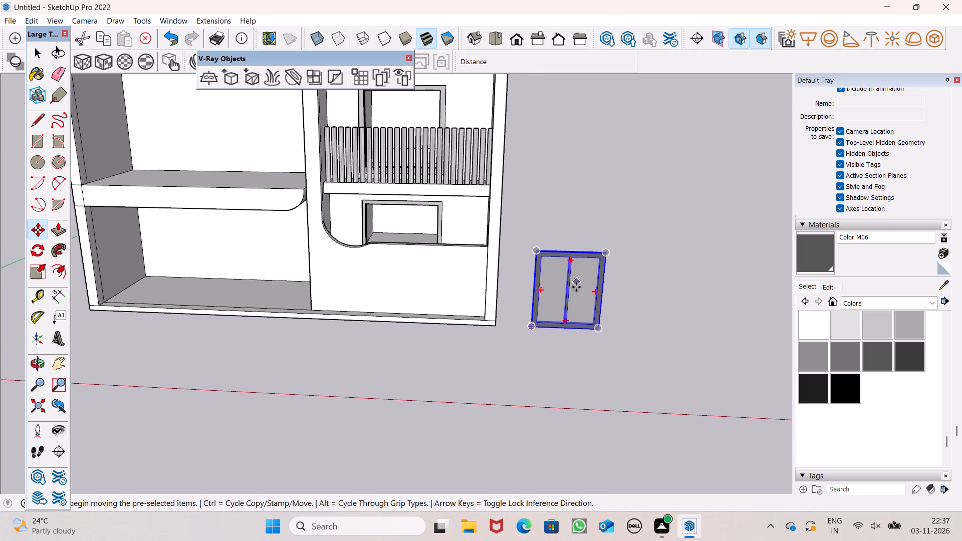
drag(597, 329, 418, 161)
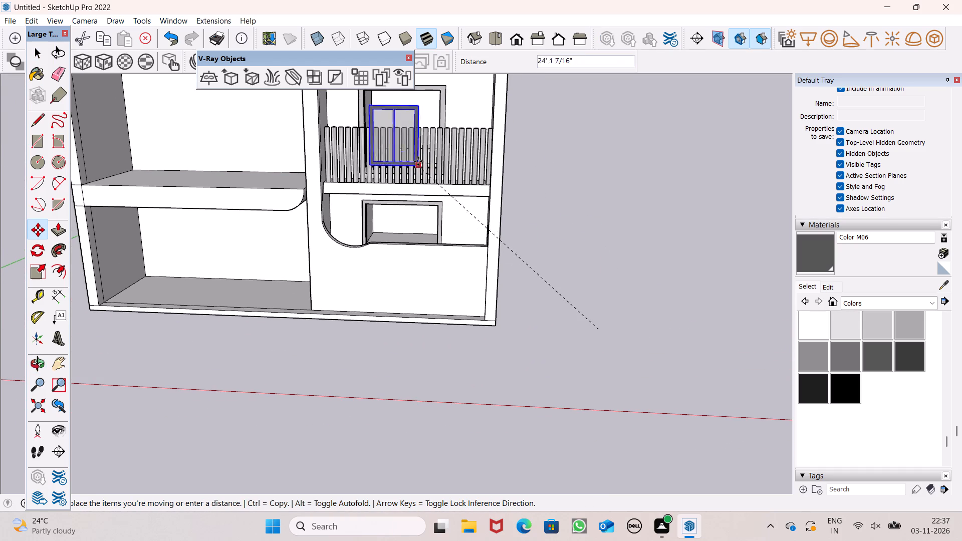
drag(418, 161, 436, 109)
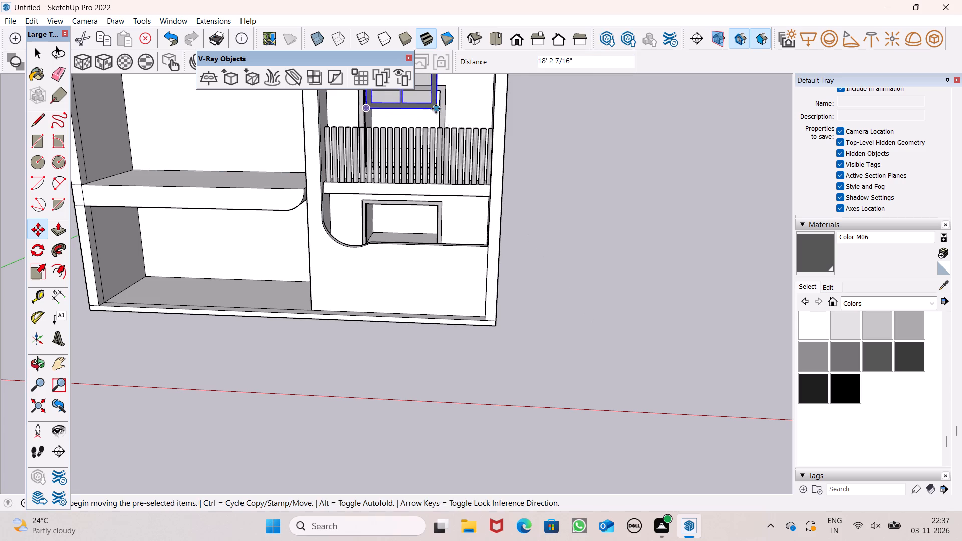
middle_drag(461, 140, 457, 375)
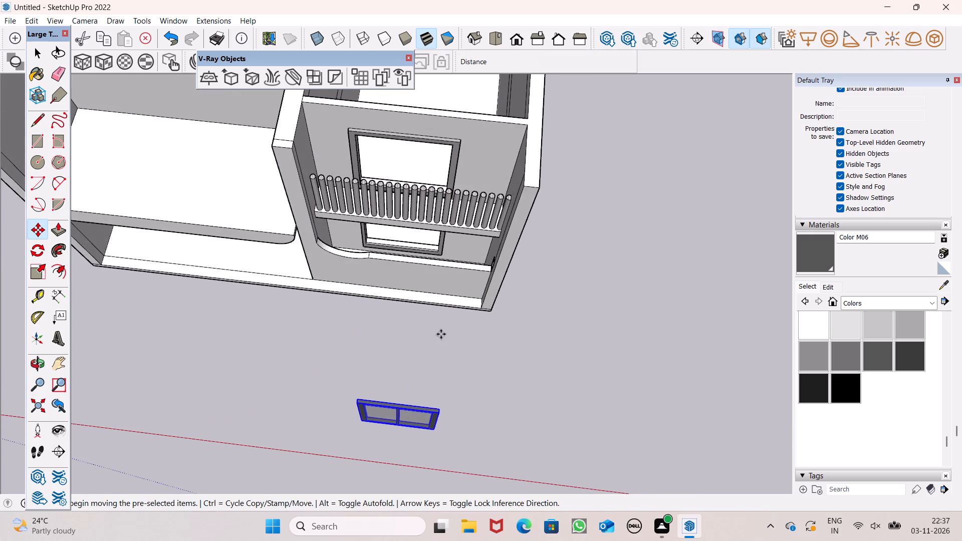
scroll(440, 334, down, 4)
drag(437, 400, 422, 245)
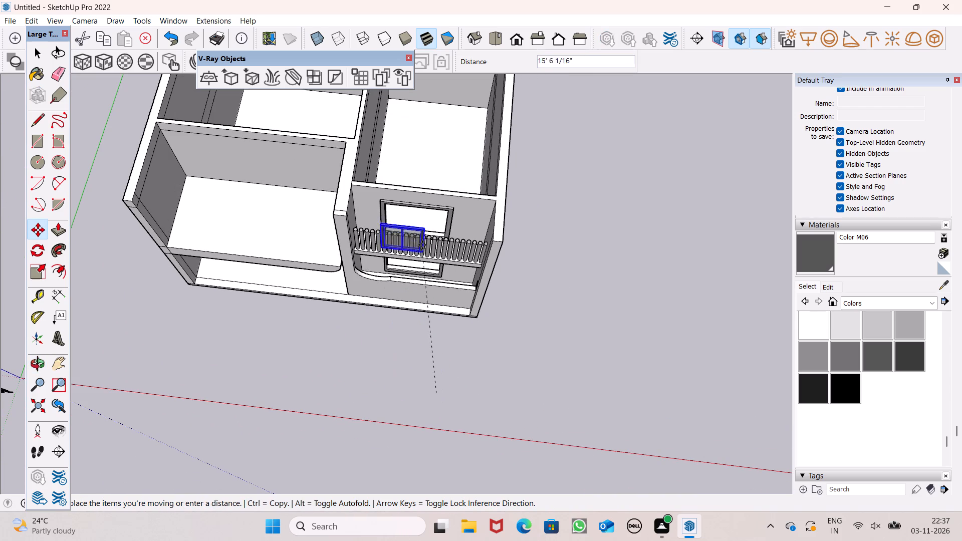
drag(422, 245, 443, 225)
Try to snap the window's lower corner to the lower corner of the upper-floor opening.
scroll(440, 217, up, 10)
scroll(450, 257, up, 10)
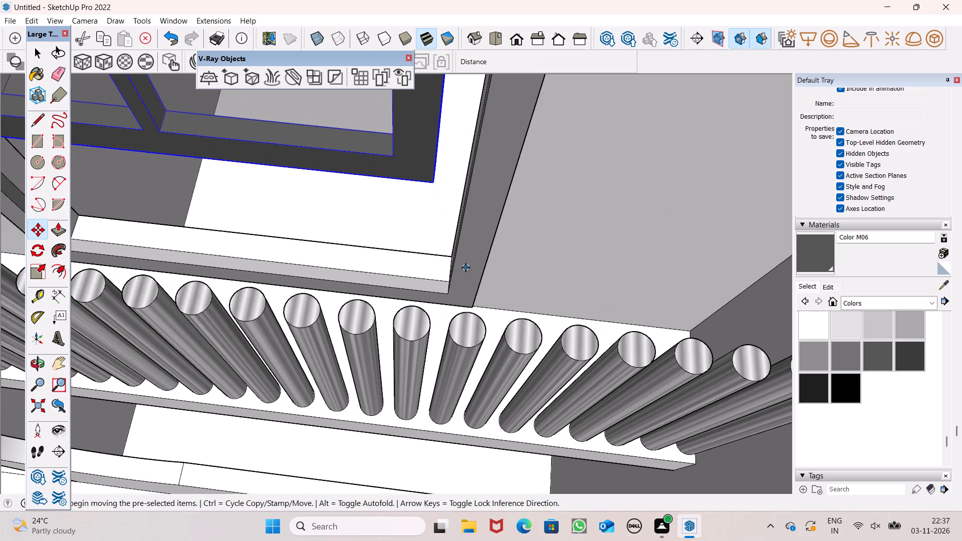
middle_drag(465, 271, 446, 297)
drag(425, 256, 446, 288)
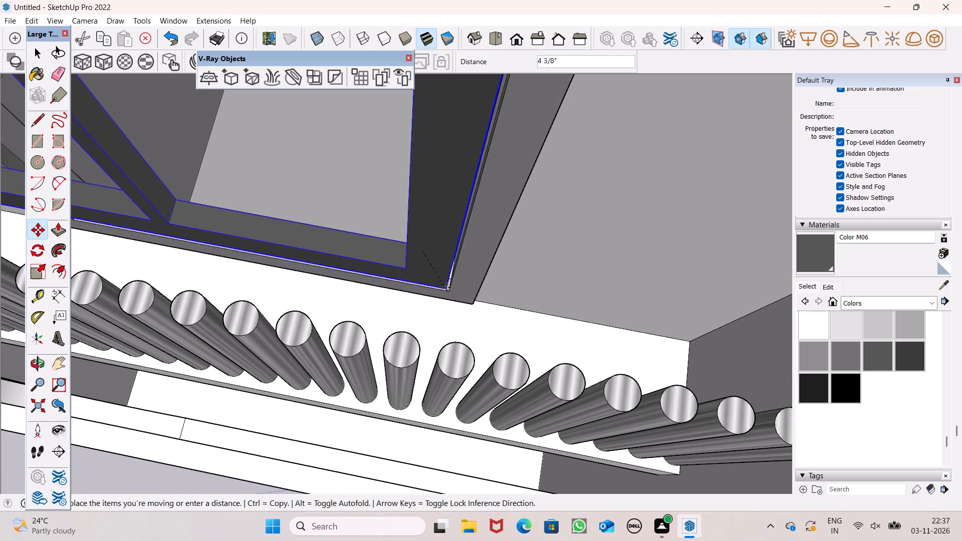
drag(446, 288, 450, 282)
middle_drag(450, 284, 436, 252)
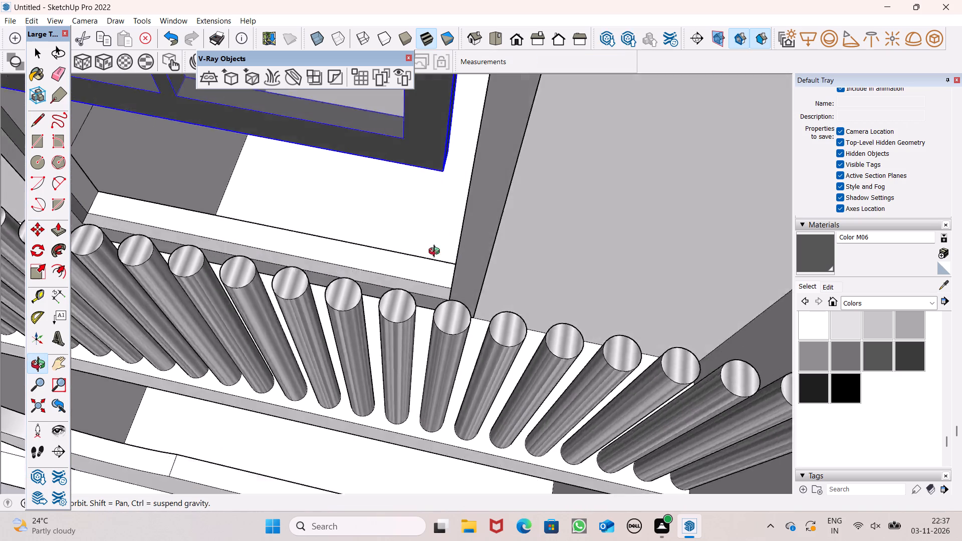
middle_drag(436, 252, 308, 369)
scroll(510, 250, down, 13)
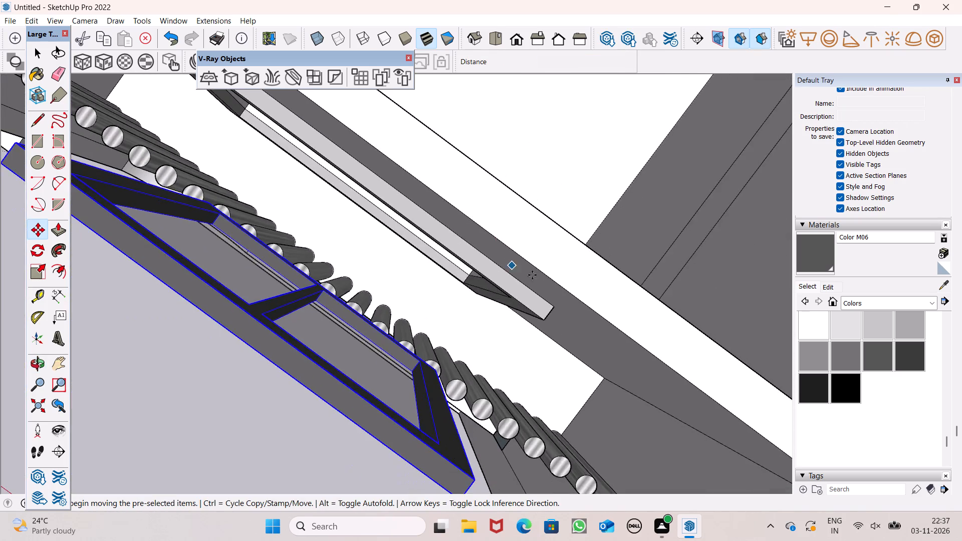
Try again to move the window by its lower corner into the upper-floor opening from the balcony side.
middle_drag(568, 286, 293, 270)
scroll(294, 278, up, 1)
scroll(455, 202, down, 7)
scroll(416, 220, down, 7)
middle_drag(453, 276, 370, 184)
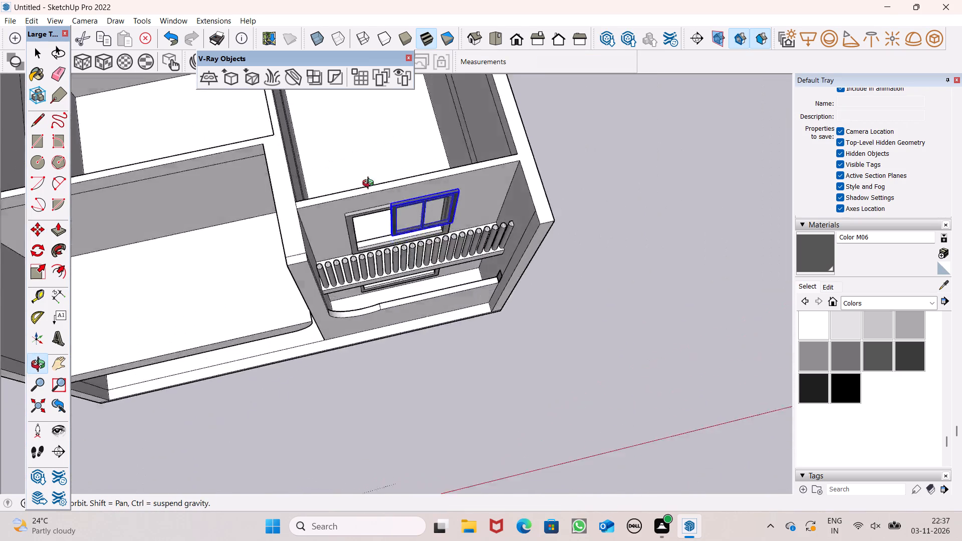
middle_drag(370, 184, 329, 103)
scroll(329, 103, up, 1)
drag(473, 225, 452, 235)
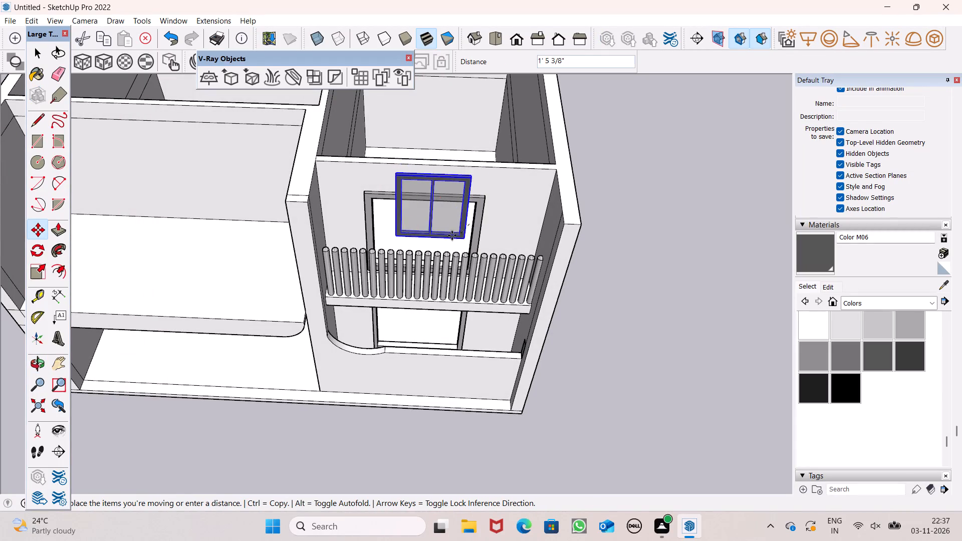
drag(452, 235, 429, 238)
Move the window group across the room to the ground-floor opening on the wall's inner side.
middle_drag(511, 241, 194, 303)
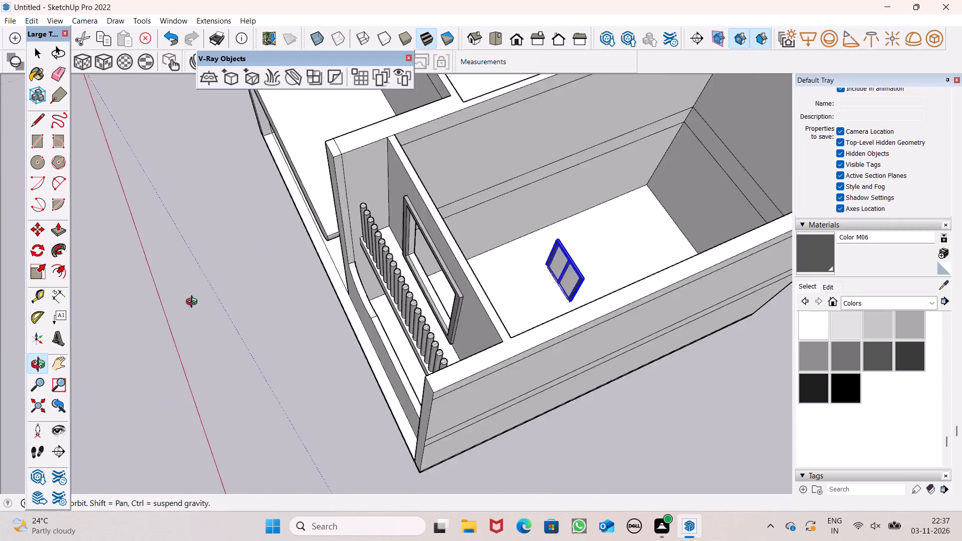
middle_drag(194, 303, 63, 265)
scroll(63, 266, up, 1)
middle_drag(468, 317, 216, 312)
scroll(281, 259, down, 6)
middle_drag(439, 368, 405, 376)
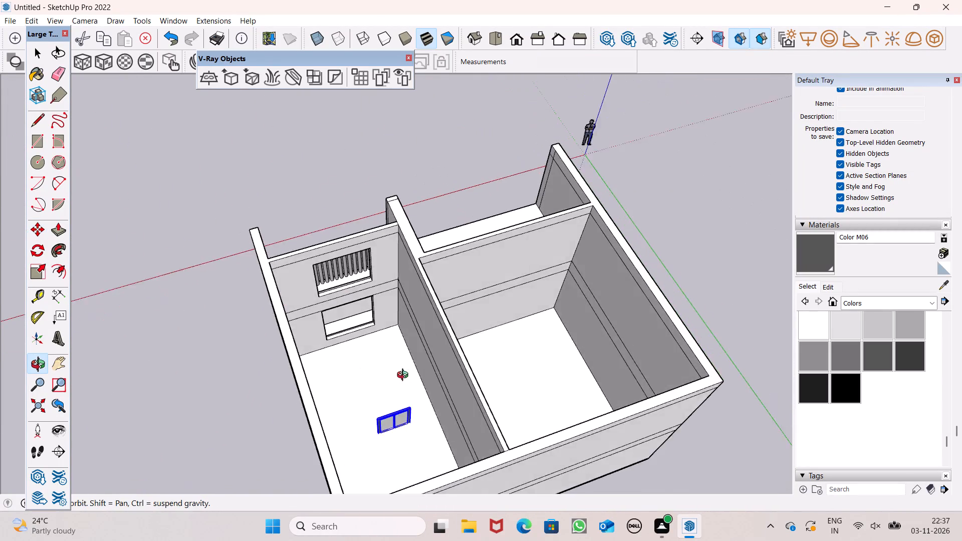
middle_drag(405, 376, 391, 369)
scroll(391, 369, up, 1)
scroll(402, 426, up, 5)
drag(406, 438, 408, 414)
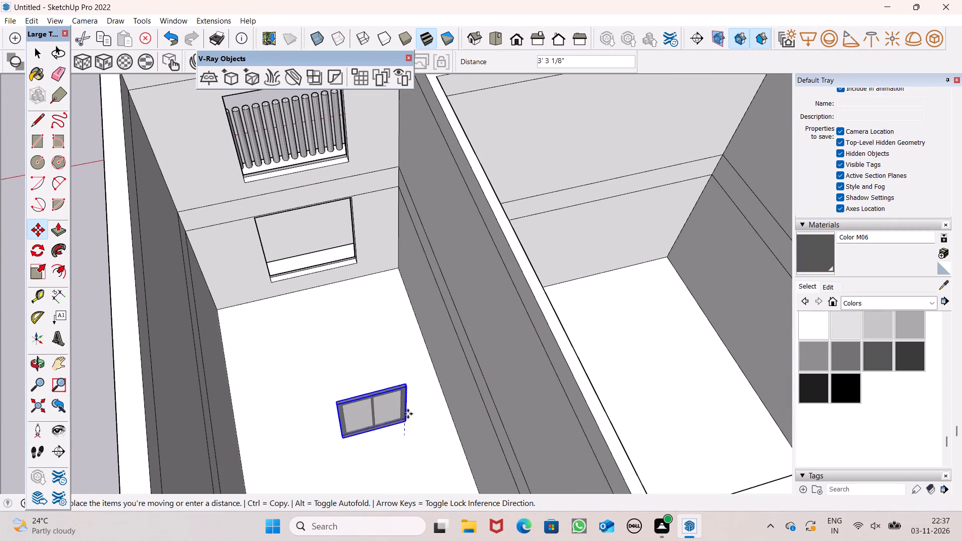
drag(408, 414, 353, 264)
Snap the window's lower corner to the matching lower corner of the ground-floor opening on the inner wall face.
scroll(321, 257, up, 5)
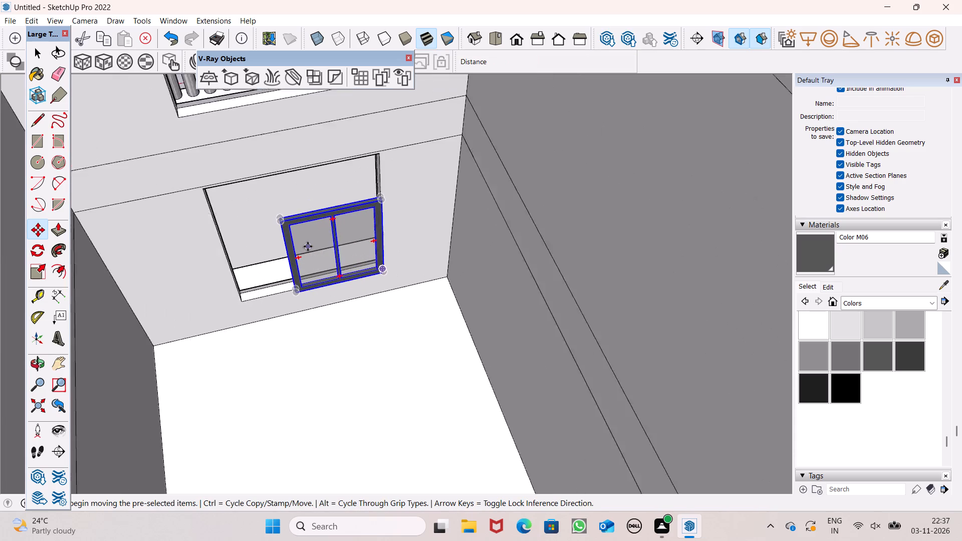
scroll(308, 246, up, 3)
drag(407, 283, 400, 282)
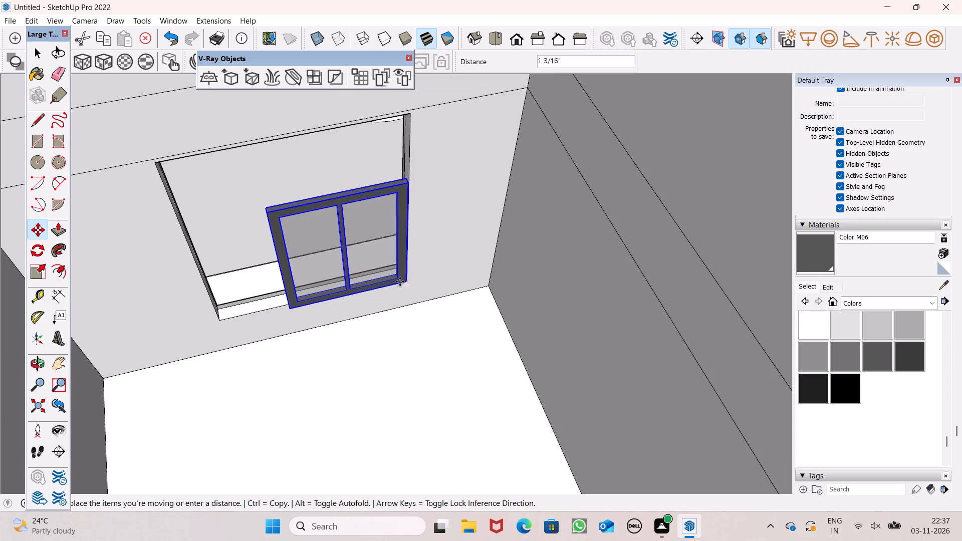
drag(400, 282, 341, 285)
scroll(217, 316, up, 4)
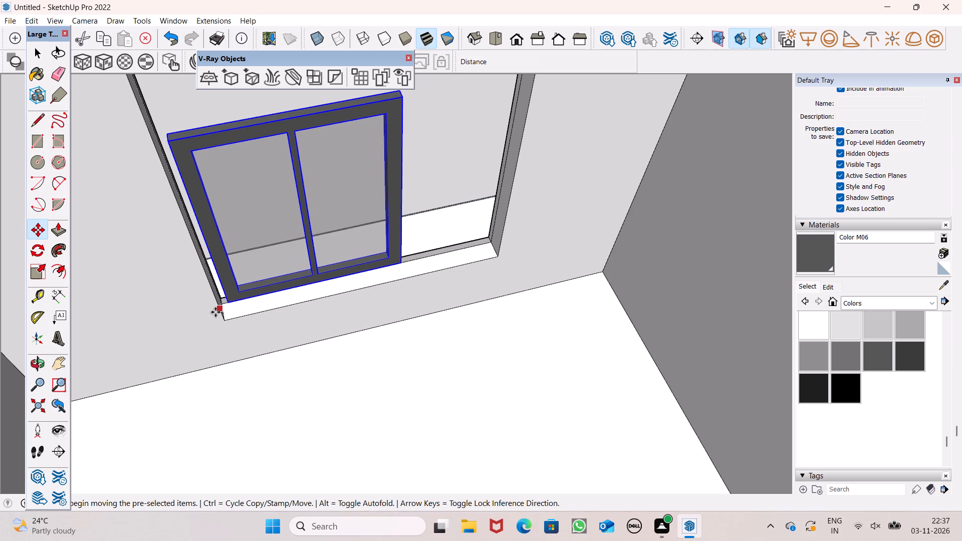
scroll(214, 312, up, 5)
drag(235, 302, 230, 320)
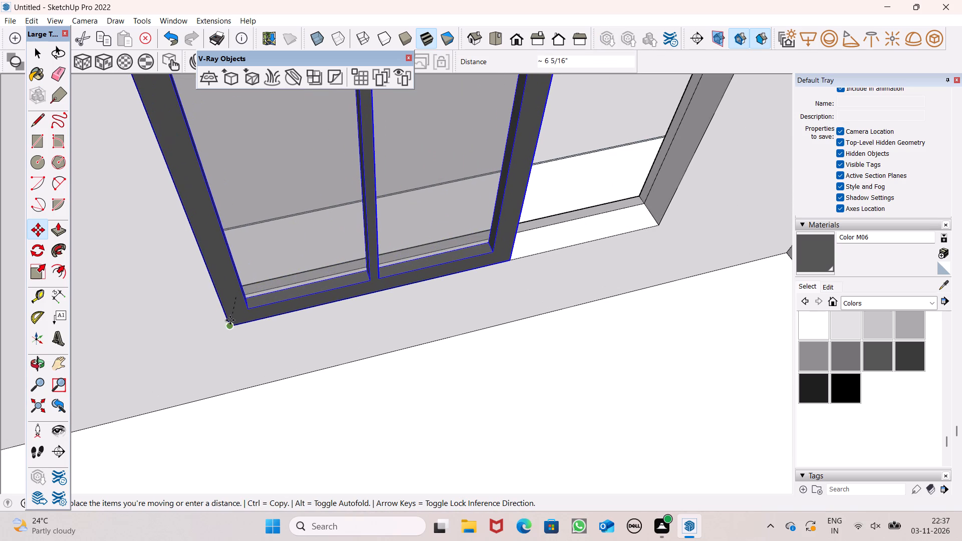
drag(230, 320, 227, 324)
scroll(222, 322, down, 6)
scroll(317, 297, down, 3)
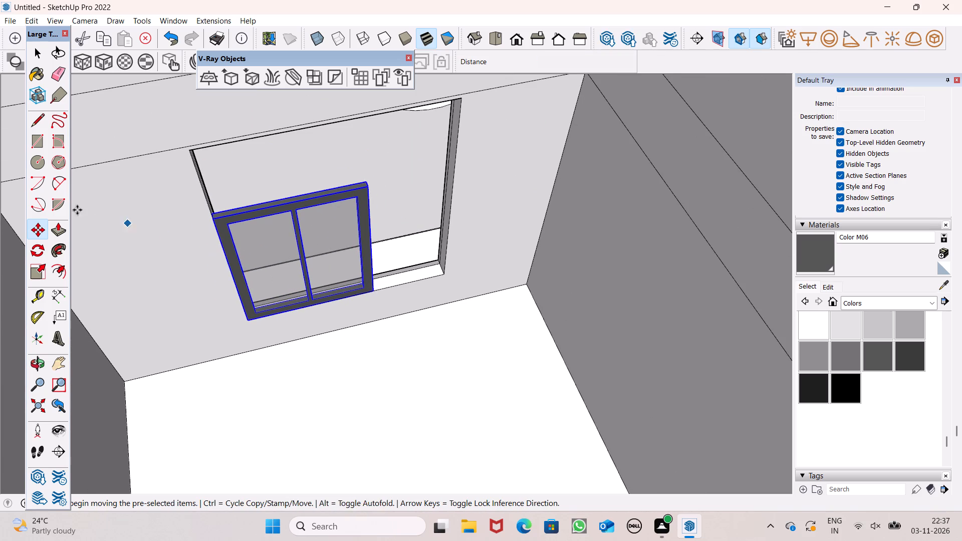
Scale the window's height by about 1.49 so it reaches the top edge of the ground-floor opening.
click(44, 269)
middle_click(210, 246)
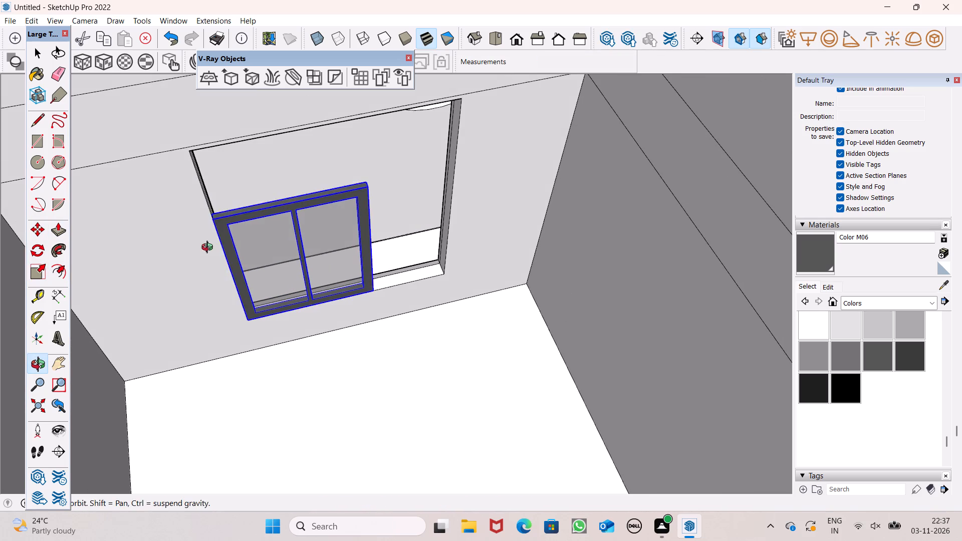
scroll(268, 163, up, 2)
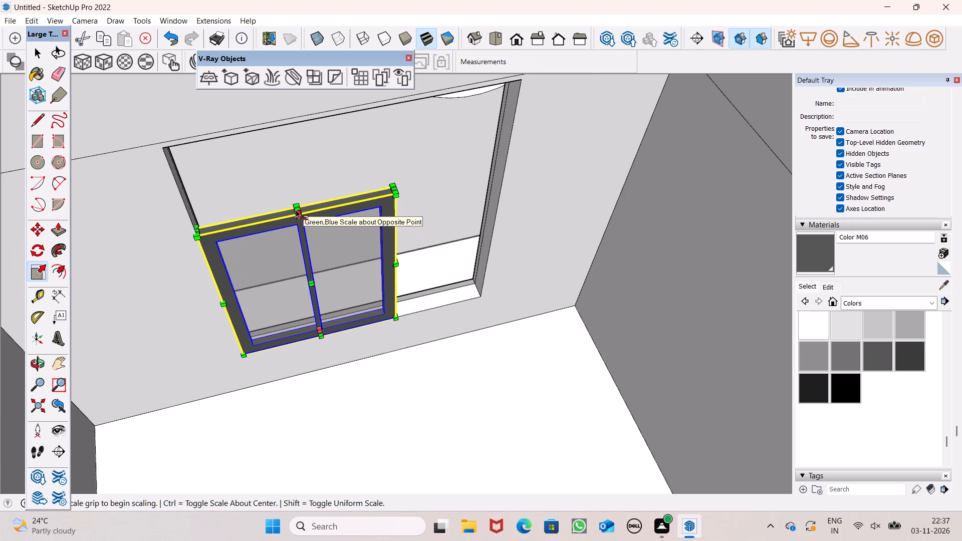
drag(295, 208, 254, 135)
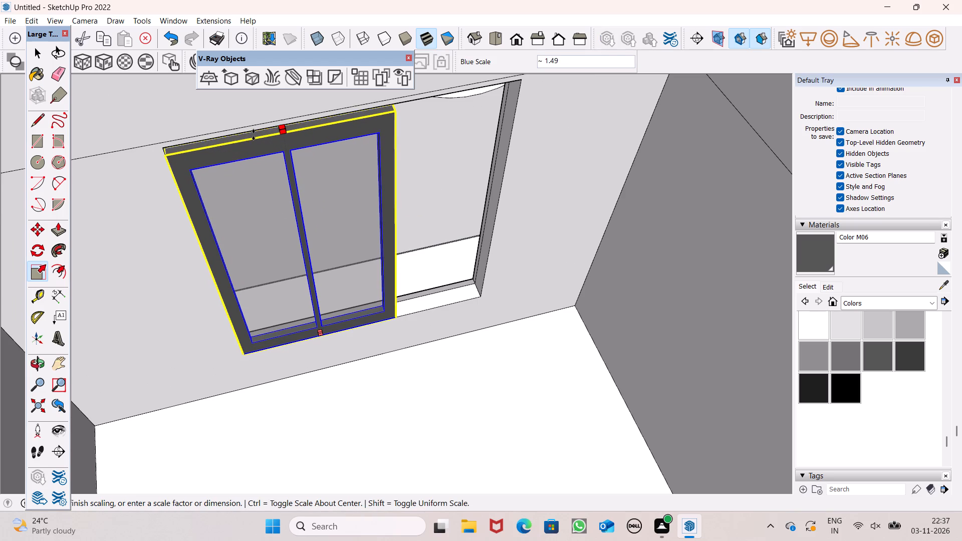
drag(254, 135, 254, 133)
Scale the window's width out to the far side of the ground-floor opening and deselect it.
middle_drag(324, 231, 174, 195)
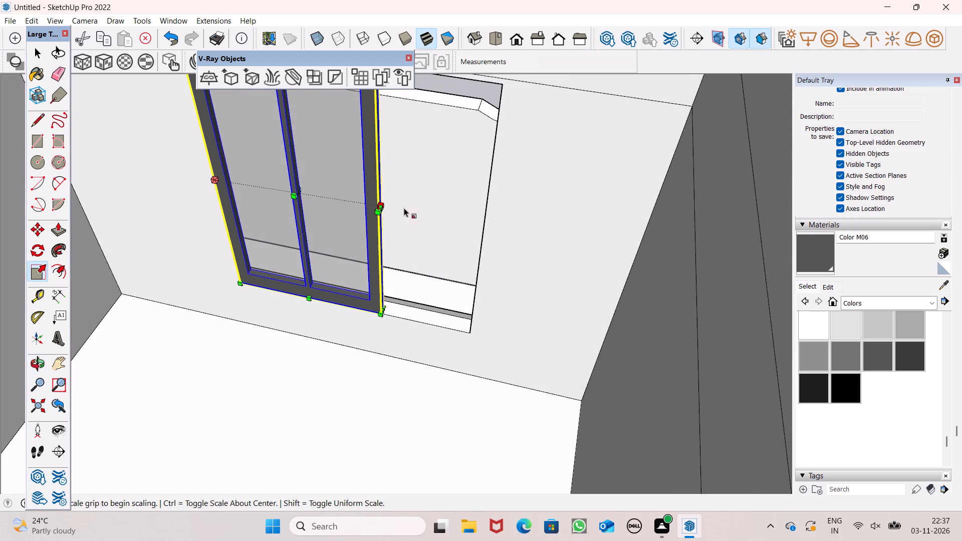
drag(383, 207, 465, 232)
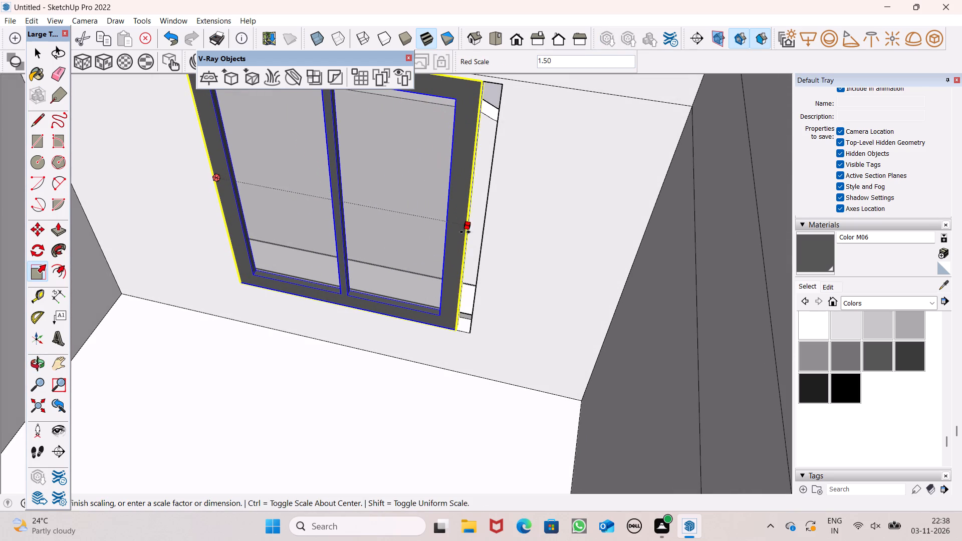
drag(465, 232, 480, 237)
scroll(460, 205, down, 5)
middle_drag(395, 251, 466, 210)
scroll(413, 245, down, 5)
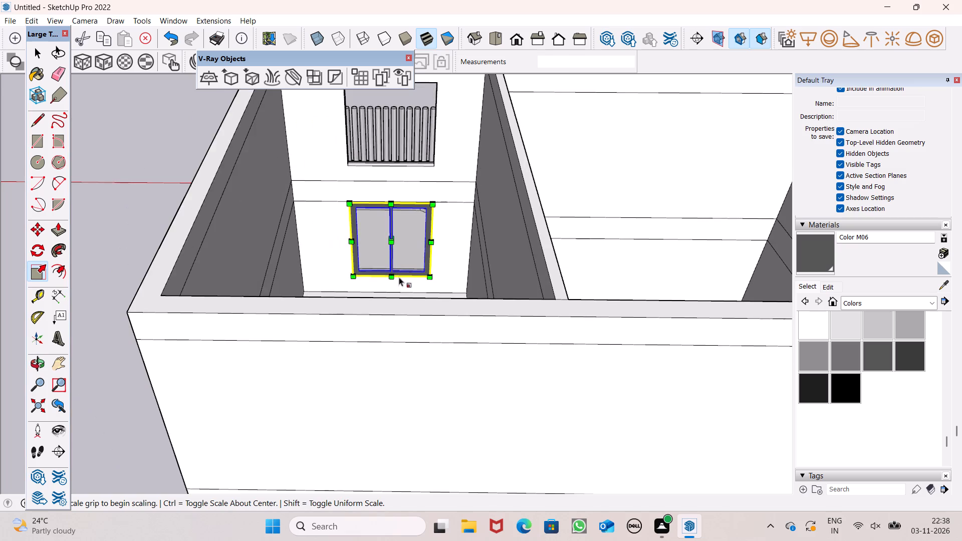
scroll(399, 277, down, 5)
scroll(396, 262, up, 1)
scroll(395, 262, down, 1)
key(space)
click(186, 145)
scroll(424, 198, down, 5)
Copy the ground-floor window about 11' 5" up, placing its lower corner at the upper-floor opening's lower corner.
scroll(405, 137, up, 3)
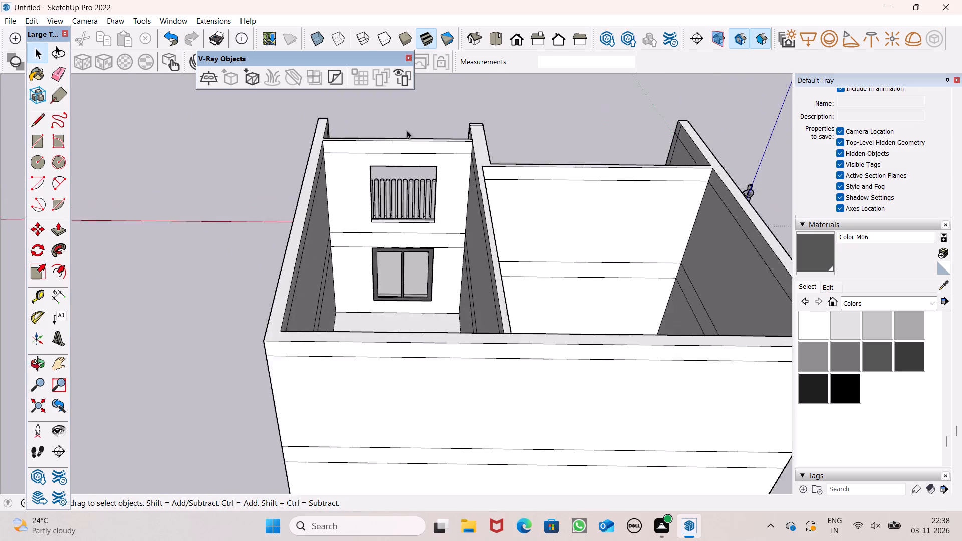
scroll(407, 130, up, 5)
key(m)
key(Return)
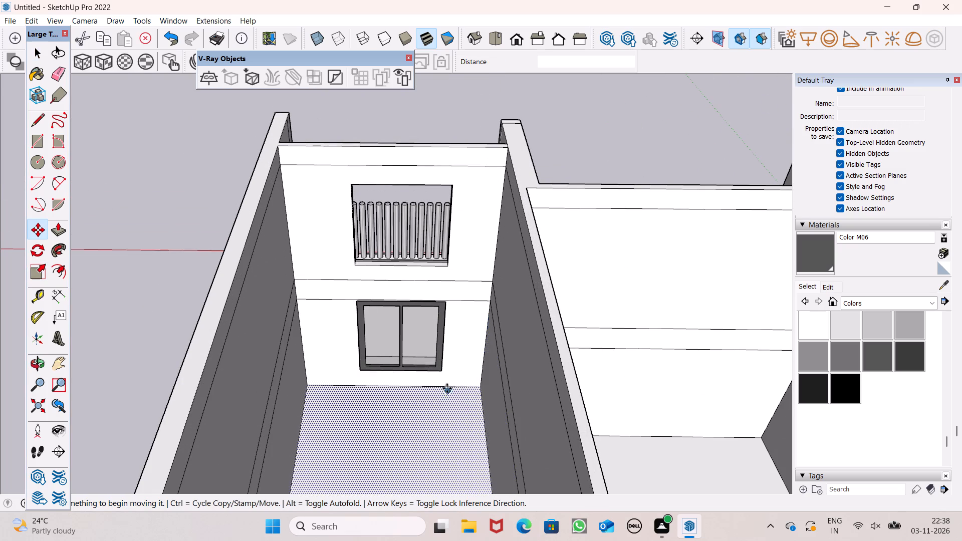
drag(439, 372, 440, 277)
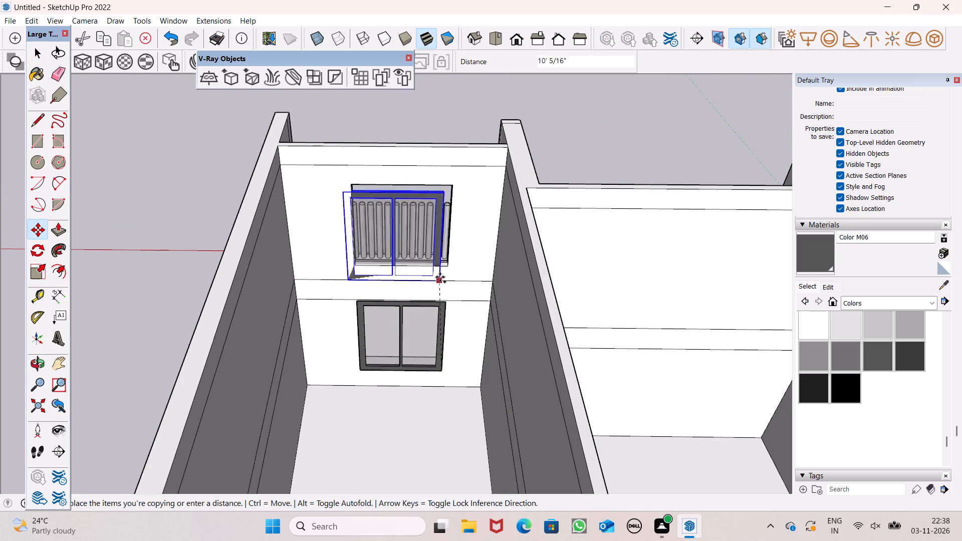
drag(440, 277, 447, 266)
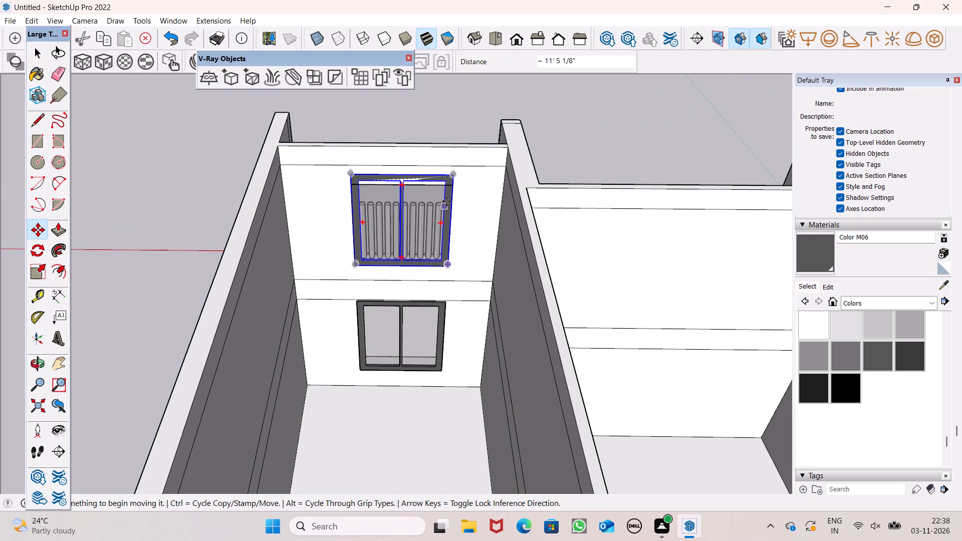
Scale the copied upper-floor window uniformly by about 0.84 from its upper corner, keeping the opposite lower corner fixed.
middle_drag(447, 184, 458, 155)
scroll(426, 144, up, 2)
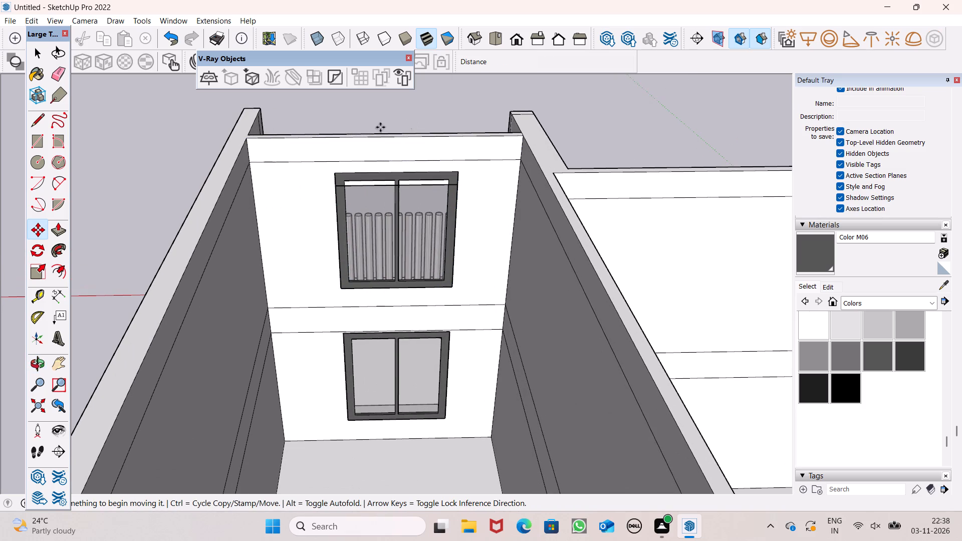
click(39, 277)
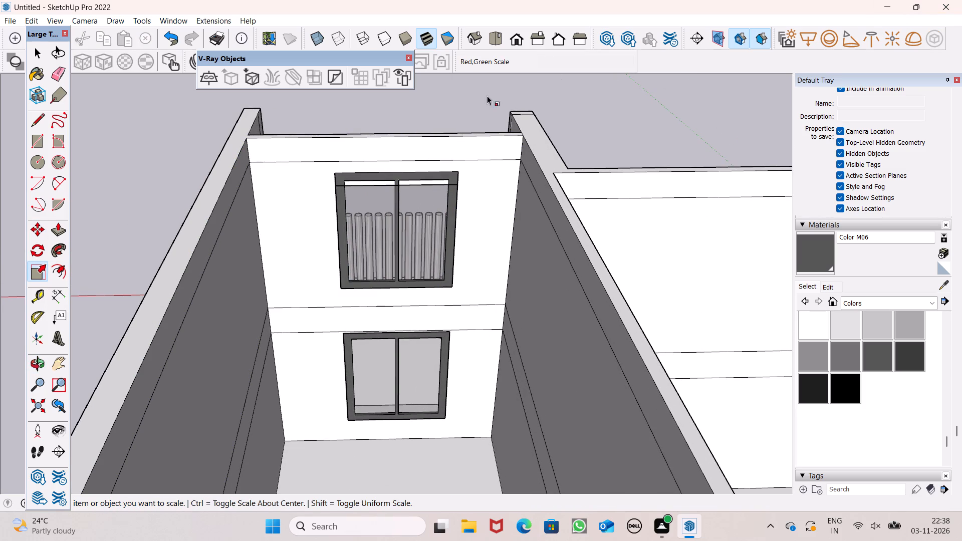
scroll(347, 183, up, 5)
click(338, 195)
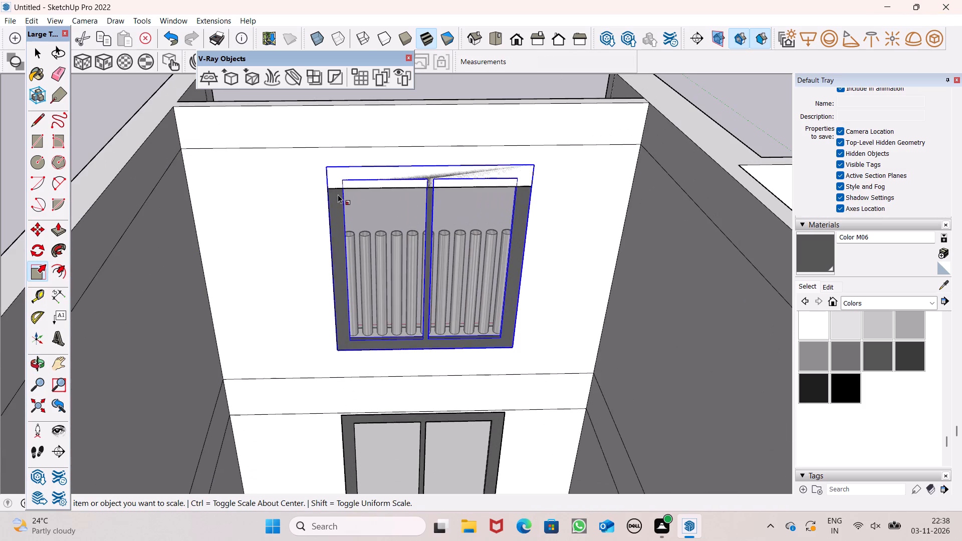
drag(326, 167, 336, 221)
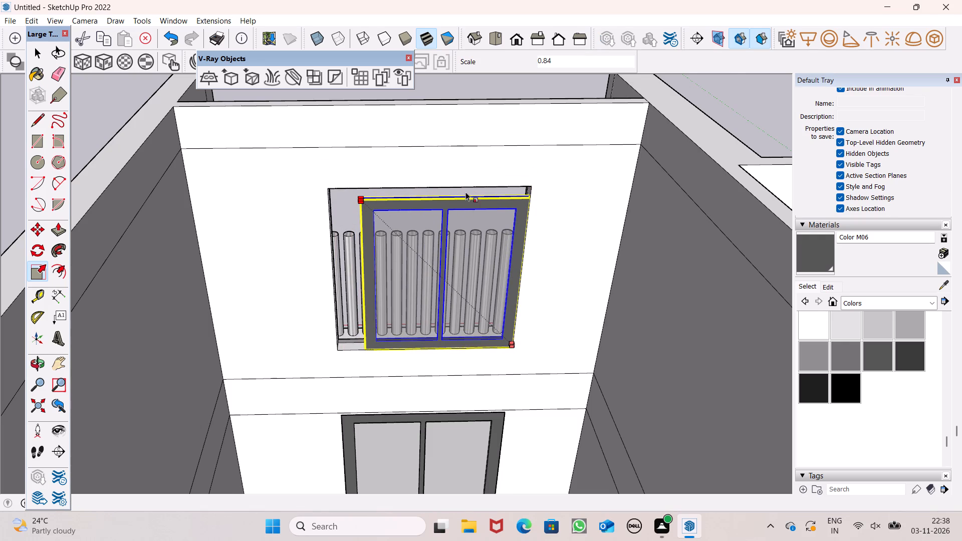
Scale the upper-floor window's height so it reaches the top edge of the upper-floor opening.
scroll(460, 176, up, 3)
scroll(406, 178, up, 1)
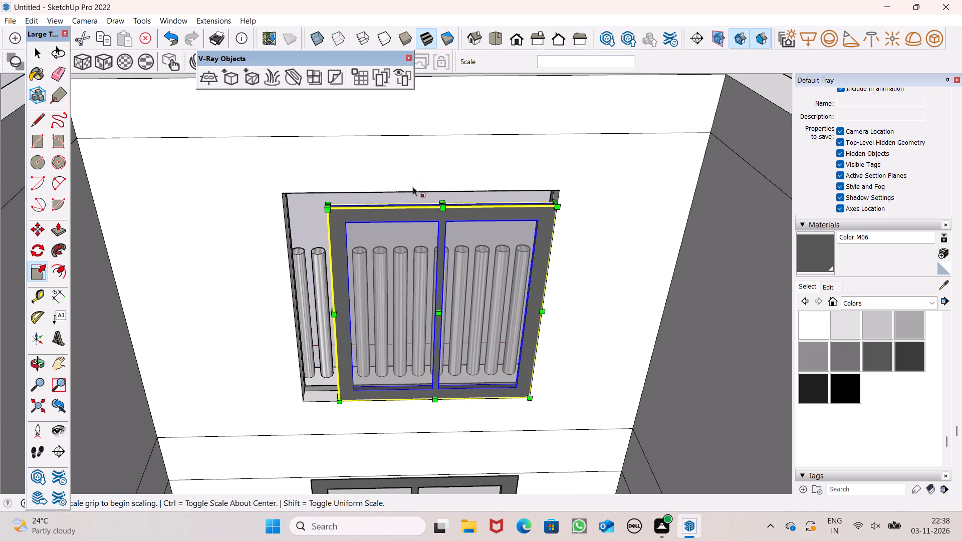
scroll(435, 183, up, 1)
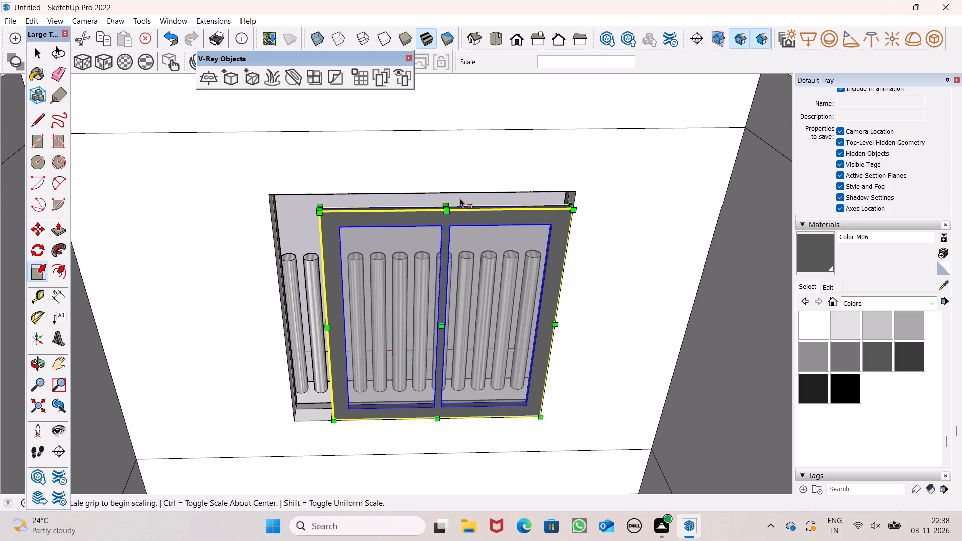
middle_drag(457, 219, 456, 258)
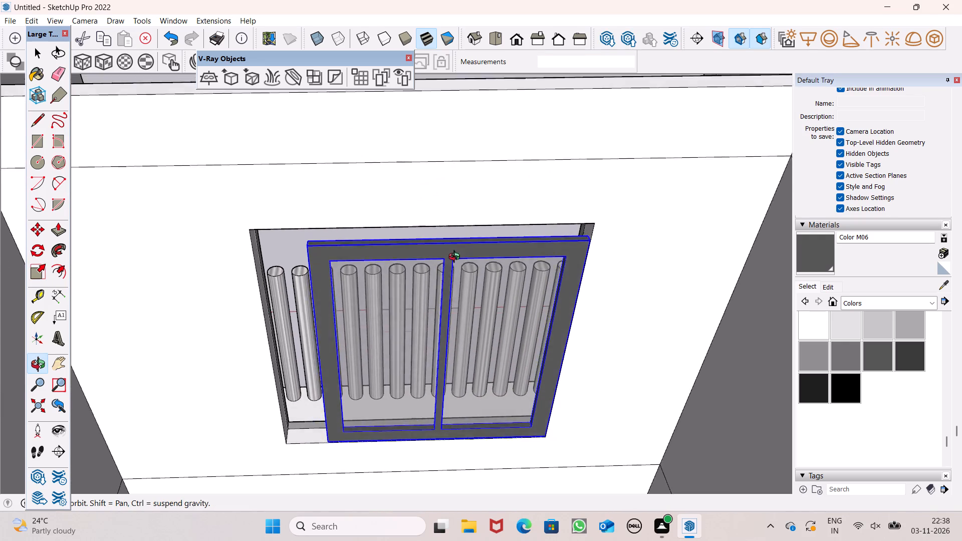
middle_drag(456, 258, 447, 267)
scroll(445, 250, up, 4)
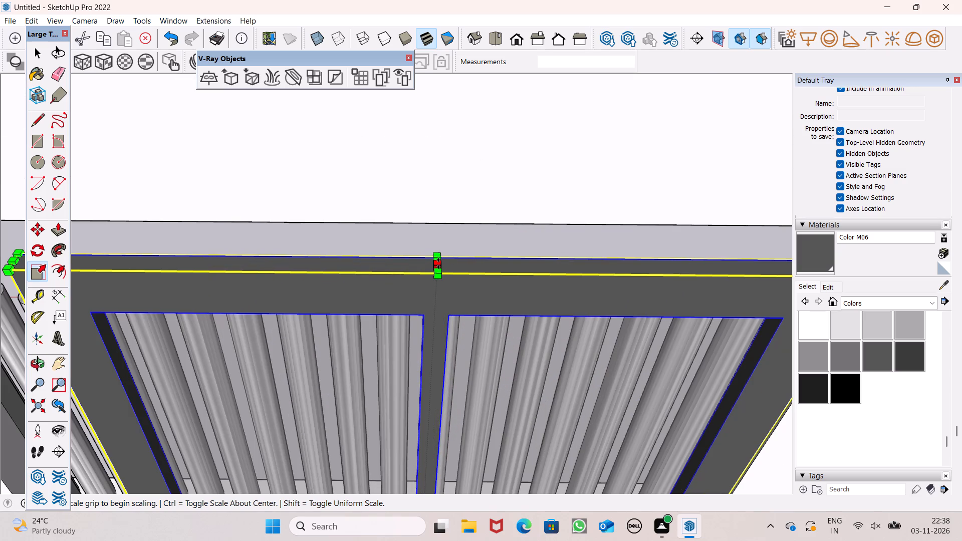
drag(438, 263, 455, 224)
Scale the upper-floor window's width by about 1.19 out to the far side of its opening and deselect it.
scroll(468, 126, down, 6)
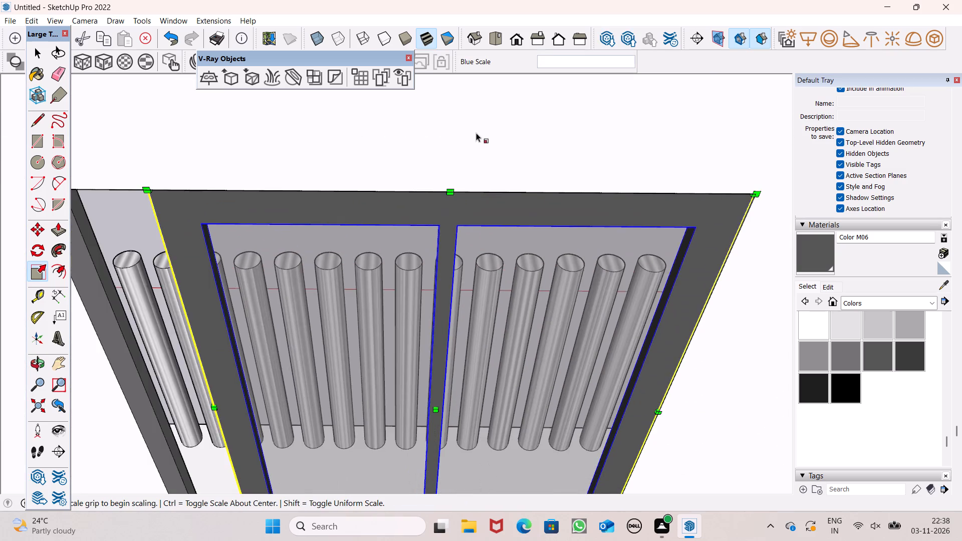
scroll(479, 126, down, 6)
middle_drag(467, 169, 511, 67)
scroll(514, 169, down, 4)
middle_drag(498, 211, 523, 244)
scroll(389, 182, up, 1)
scroll(386, 213, down, 1)
middle_drag(408, 269, 410, 304)
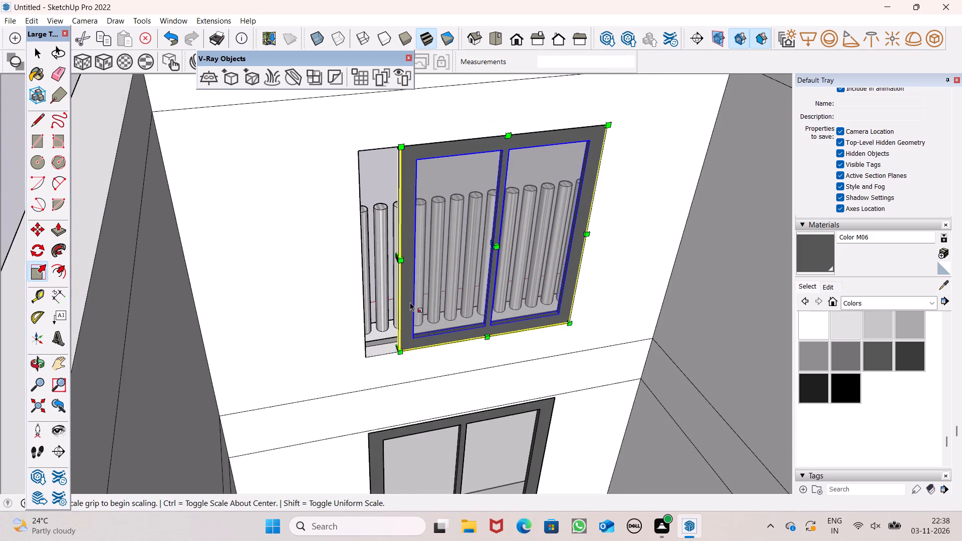
scroll(414, 290, up, 3)
middle_drag(401, 274, 424, 315)
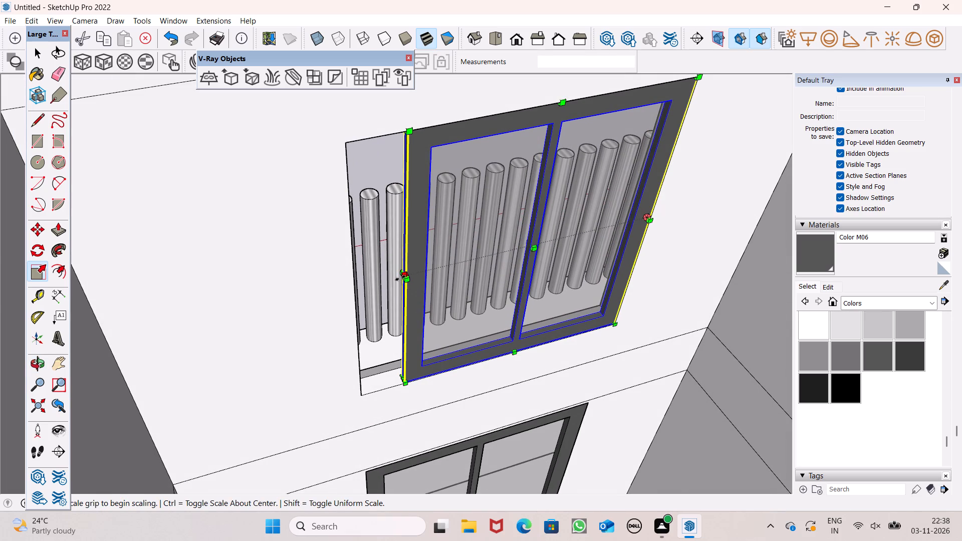
drag(401, 278, 353, 293)
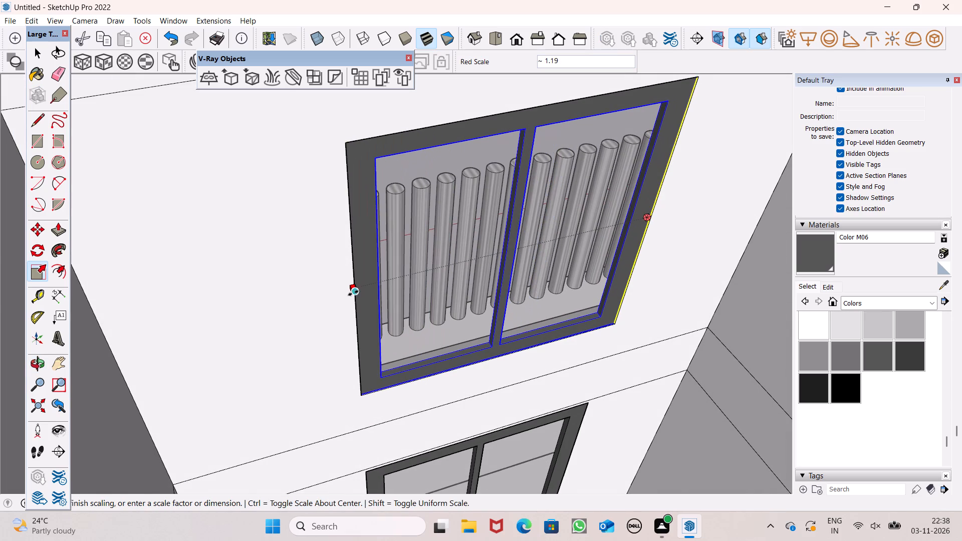
drag(353, 293, 351, 294)
scroll(320, 233, down, 5)
middle_drag(400, 273, 353, 231)
scroll(349, 216, down, 4)
key(space)
scroll(357, 214, down, 7)
click(228, 162)
Draw a rectangle about 8' 5" by 7' 6" on the upper-floor back wall of the bay without windows, ending at the floor edge.
scroll(244, 174, down, 4)
middle_drag(270, 214, 664, 190)
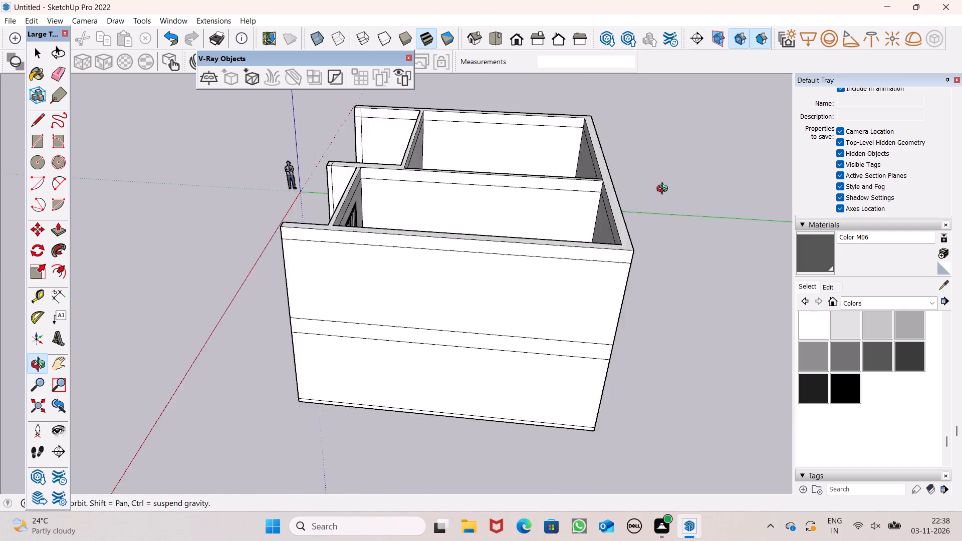
middle_drag(664, 190, 801, 158)
scroll(421, 195, down, 3)
middle_drag(307, 242, 569, 188)
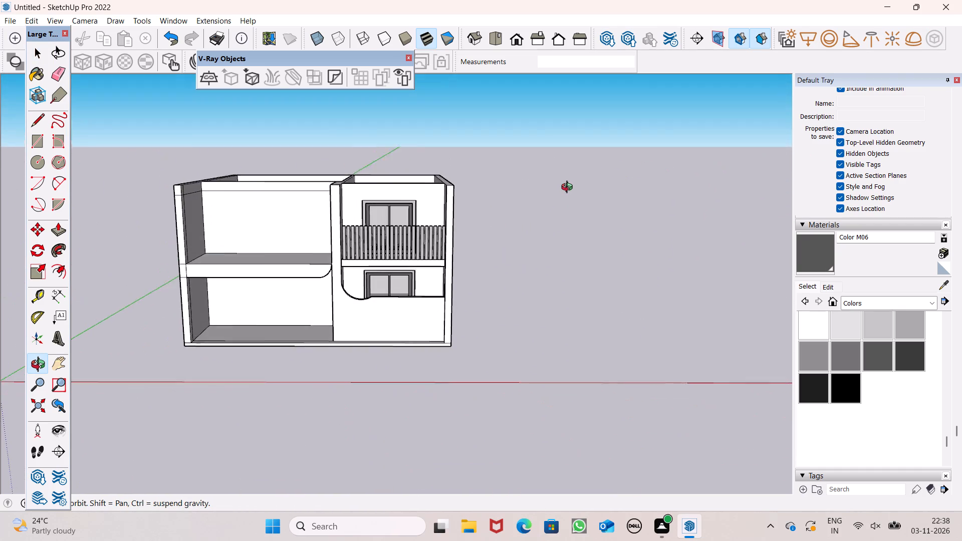
middle_drag(569, 188, 562, 187)
scroll(583, 193, down, 3)
middle_drag(158, 237, 188, 247)
scroll(178, 214, down, 2)
scroll(179, 215, up, 1)
scroll(179, 215, down, 2)
scroll(104, 213, up, 6)
scroll(308, 210, up, 5)
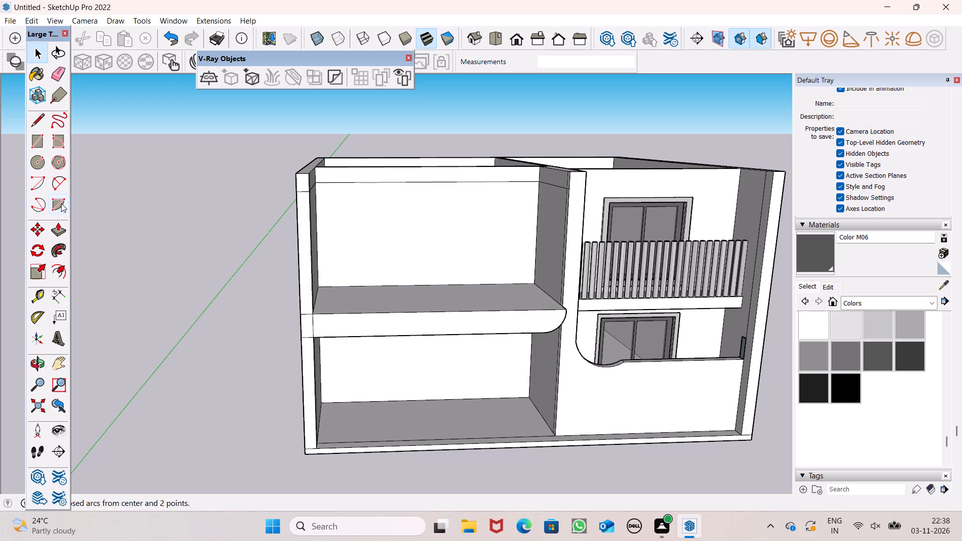
click(35, 146)
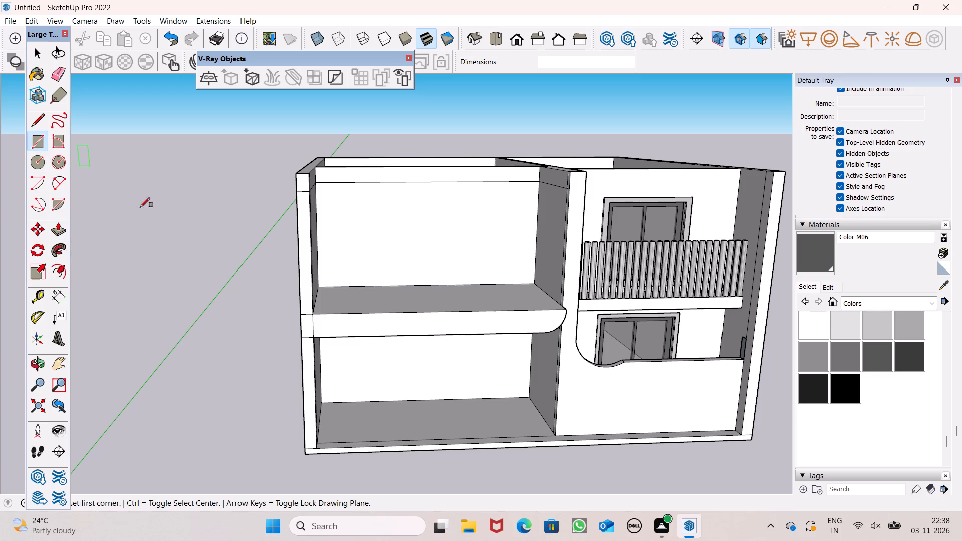
scroll(380, 307, up, 2)
middle_drag(537, 269, 535, 259)
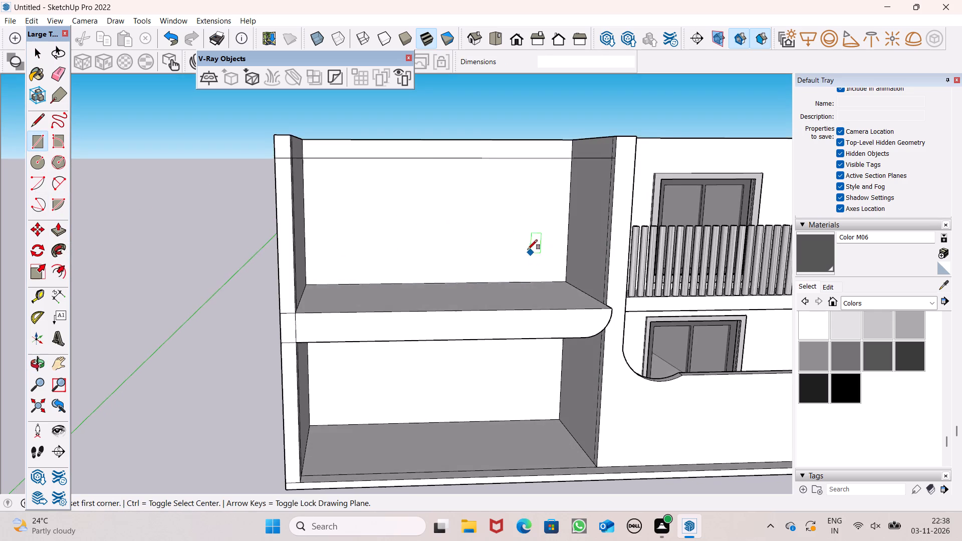
scroll(480, 196, up, 1)
click(378, 176)
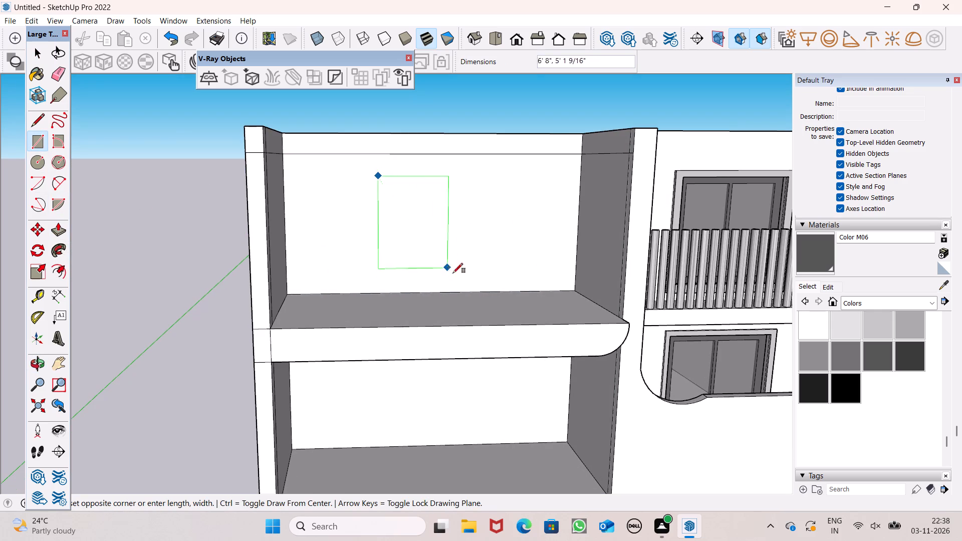
click(480, 289)
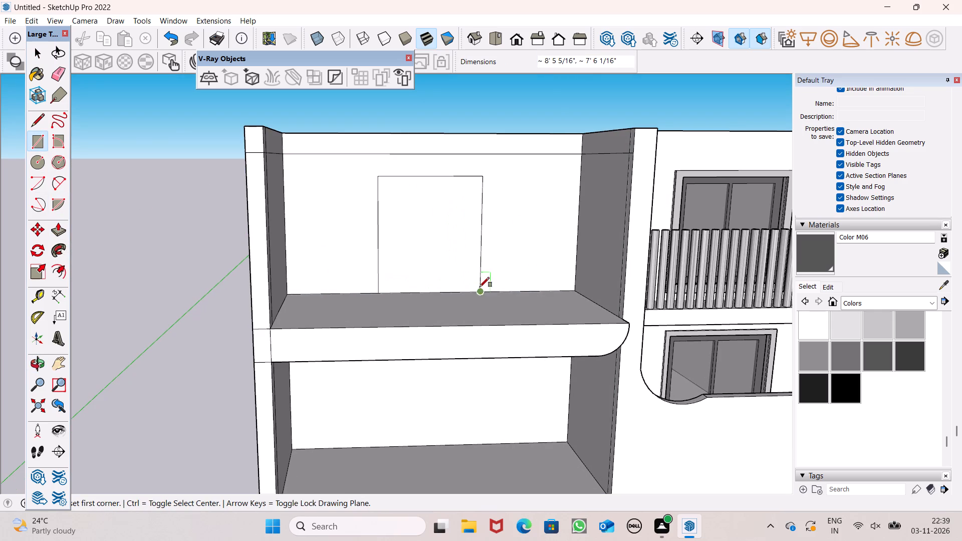
Move the new wall rectangle about 8" sideways along the upper-floor back wall, towards the outer side wall.
key(space)
double_click(440, 235)
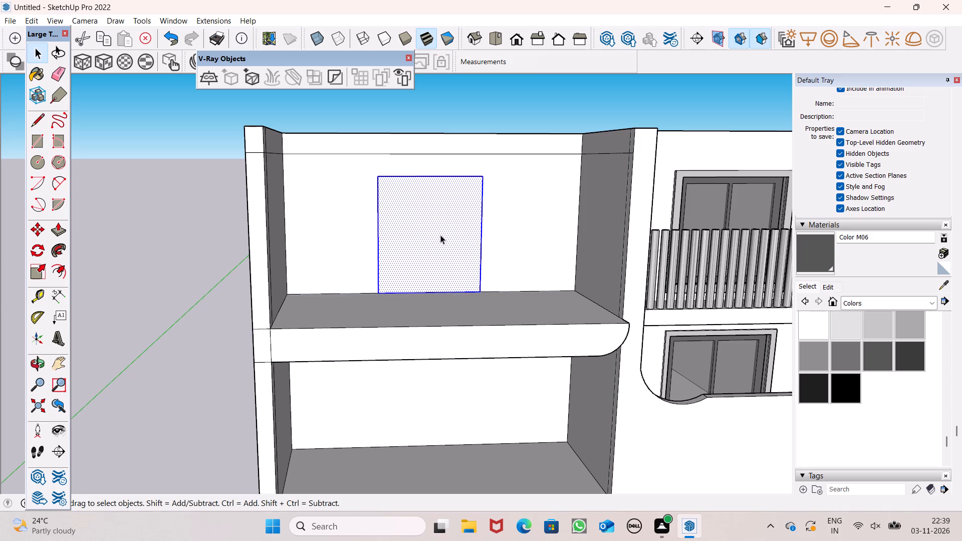
key(m)
key(Return)
drag(438, 238, 431, 237)
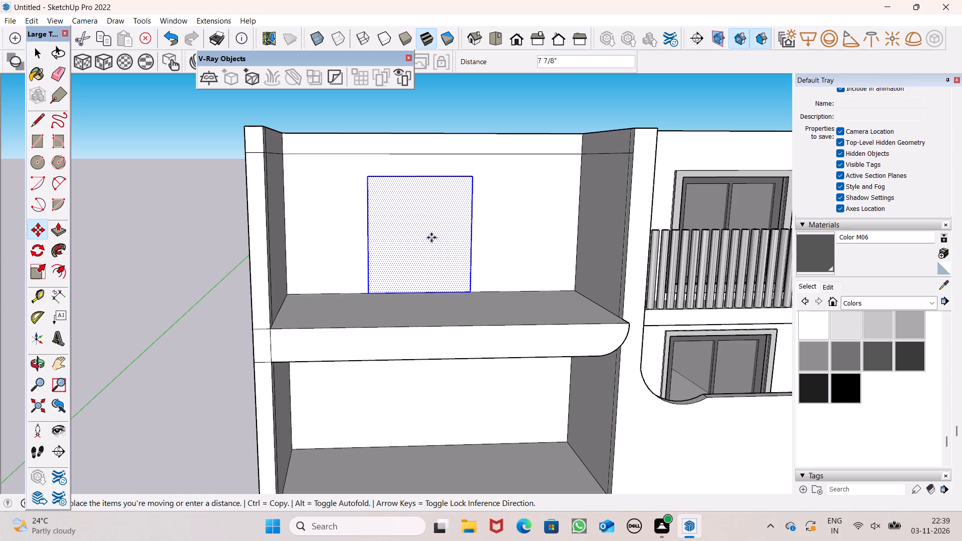
drag(431, 237, 430, 237)
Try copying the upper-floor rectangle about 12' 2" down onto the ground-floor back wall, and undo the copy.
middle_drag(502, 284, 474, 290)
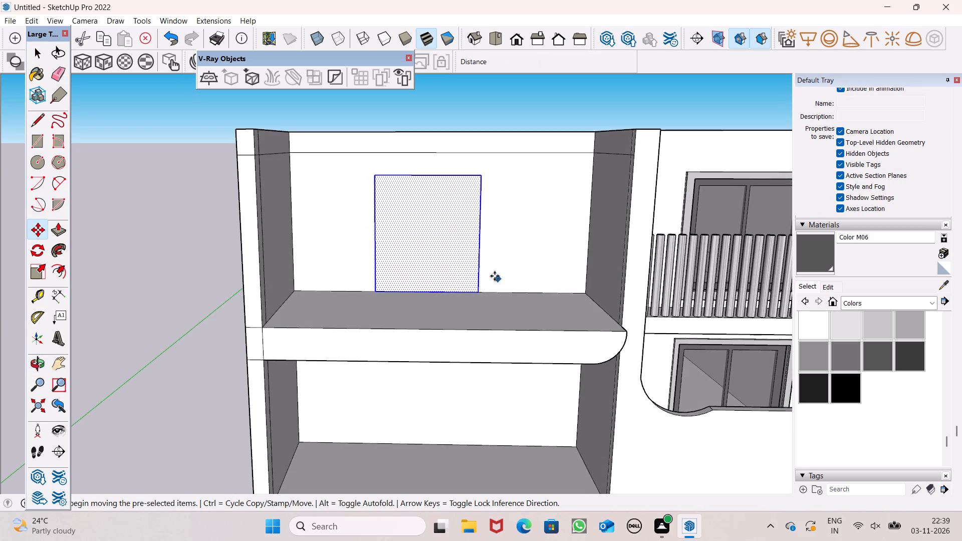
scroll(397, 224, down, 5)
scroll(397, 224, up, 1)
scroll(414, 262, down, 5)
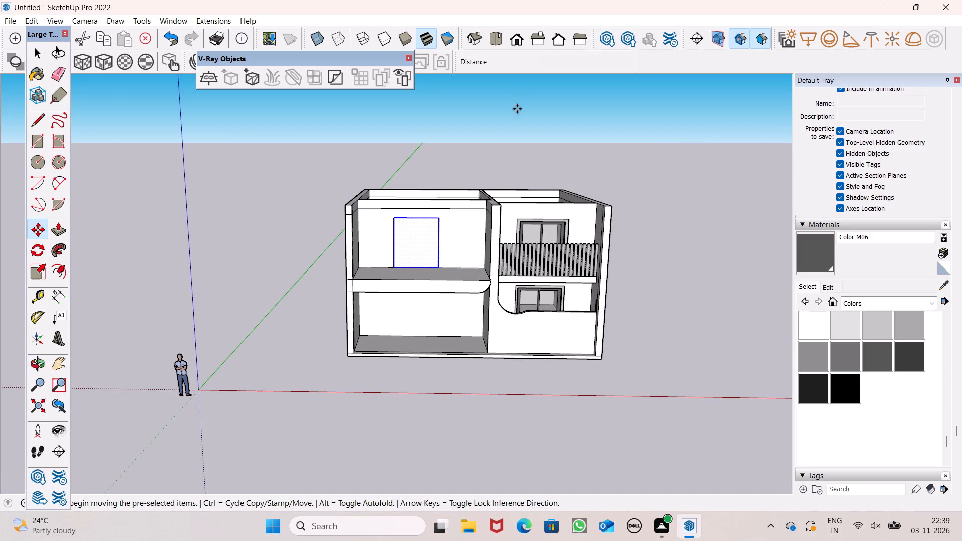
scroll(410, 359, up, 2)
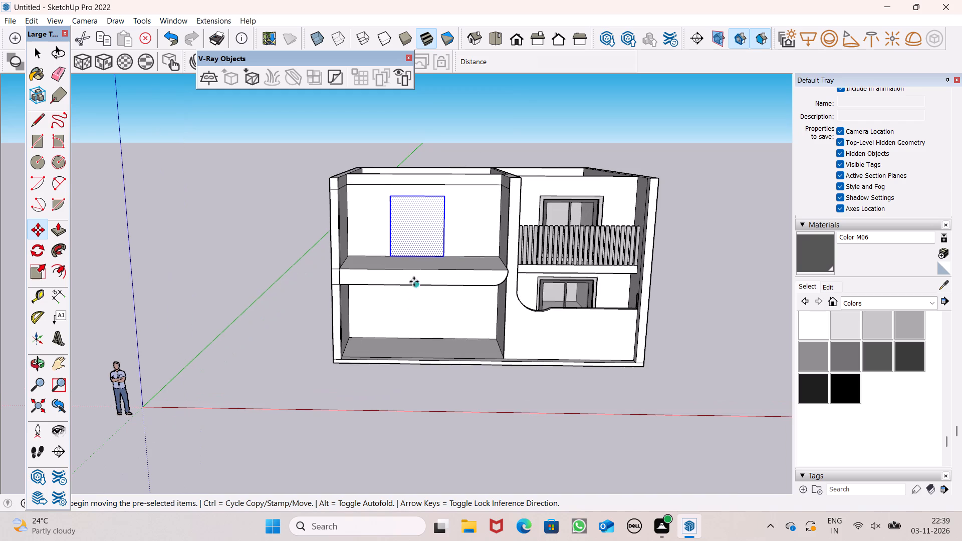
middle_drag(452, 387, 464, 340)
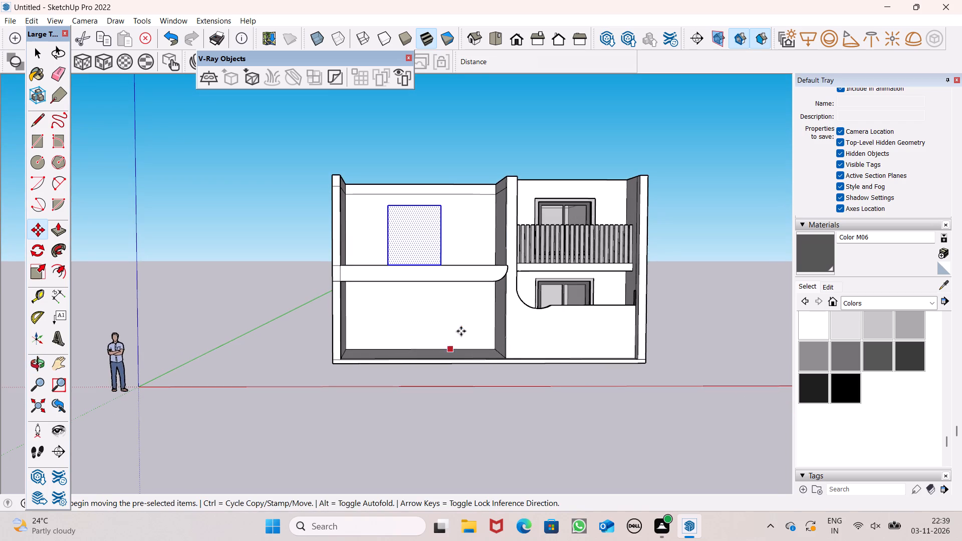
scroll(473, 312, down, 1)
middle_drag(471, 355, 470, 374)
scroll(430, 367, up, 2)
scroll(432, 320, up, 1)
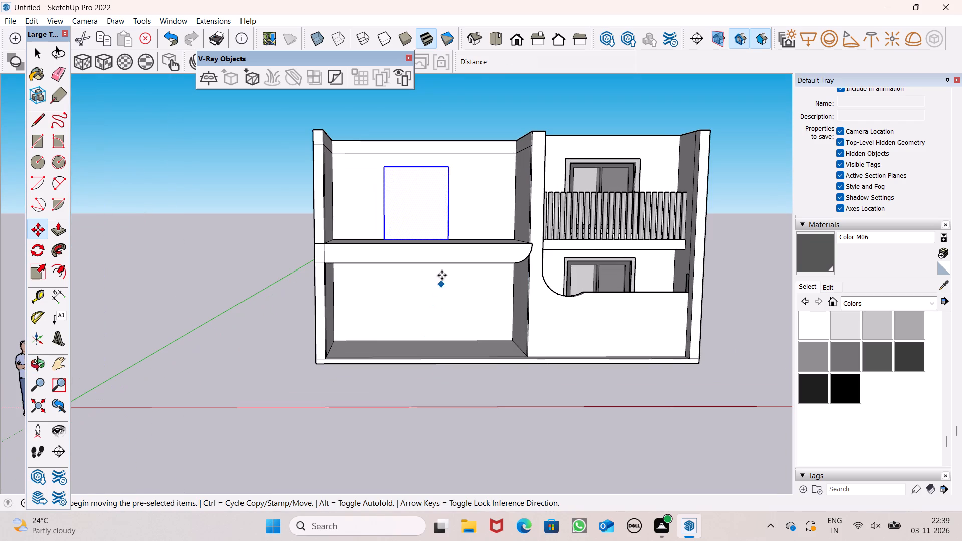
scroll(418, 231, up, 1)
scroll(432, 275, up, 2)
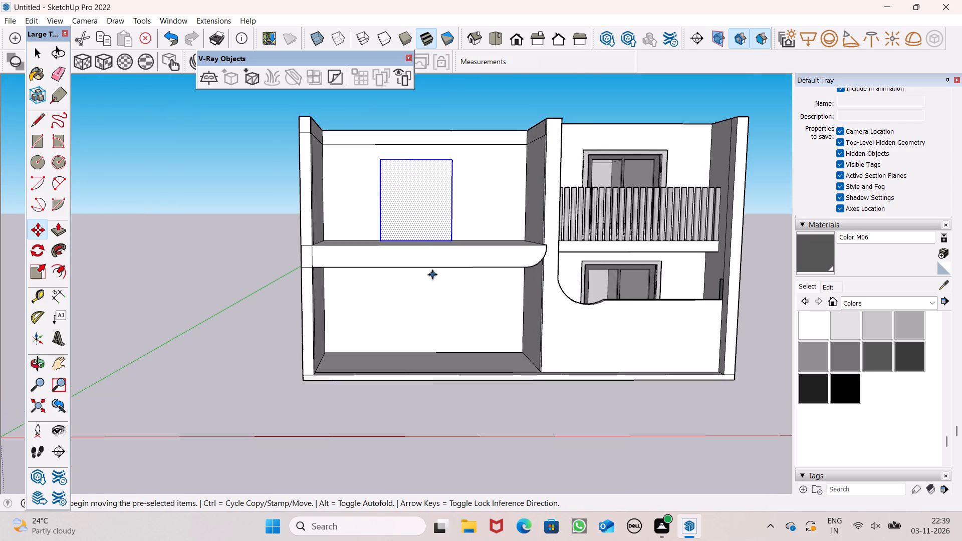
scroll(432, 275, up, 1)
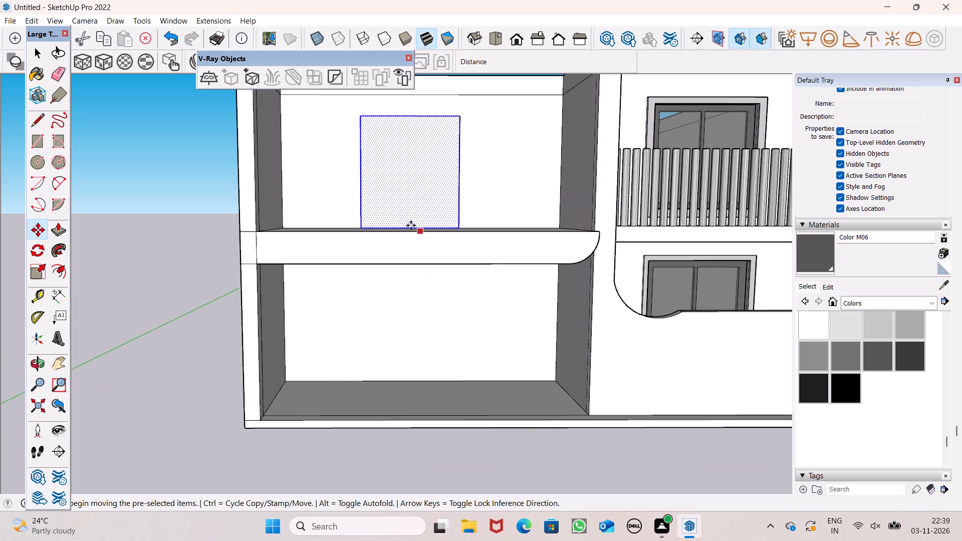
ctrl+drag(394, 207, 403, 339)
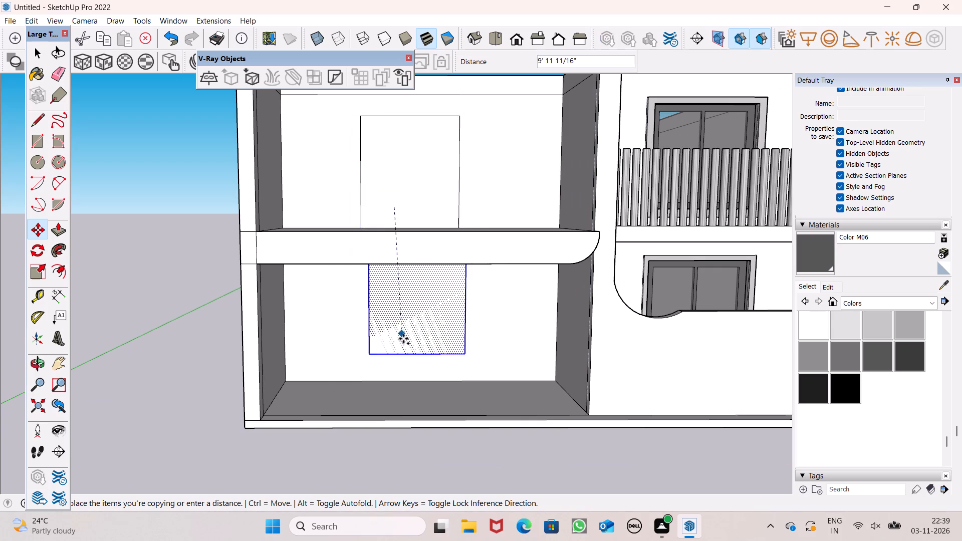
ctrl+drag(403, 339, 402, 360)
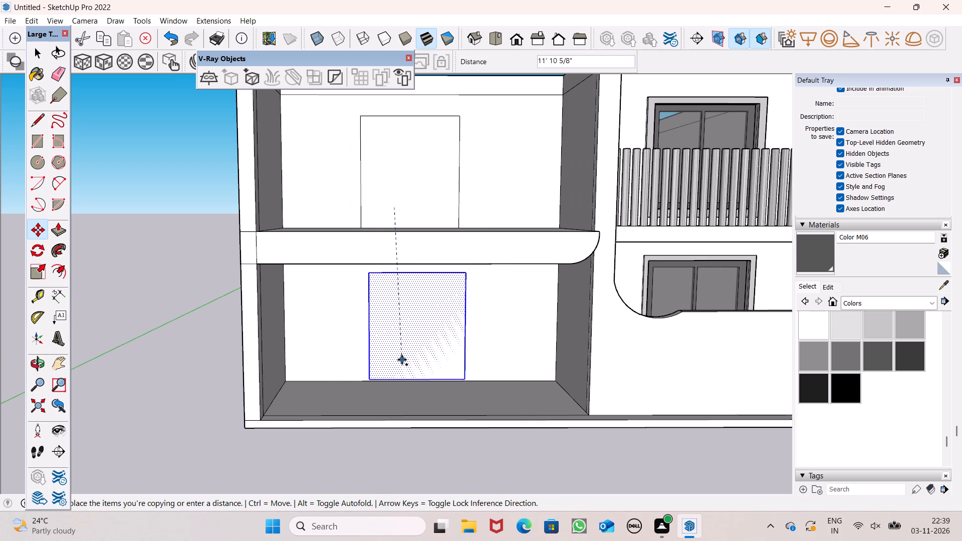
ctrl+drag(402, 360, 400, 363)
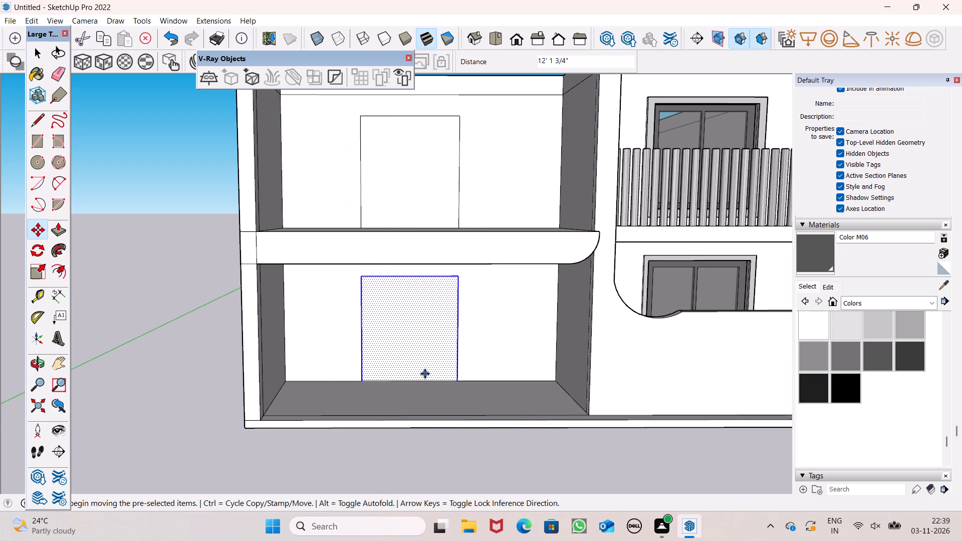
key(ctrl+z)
Copy the upper-floor wall rectangle about 12' straight down onto the ground-floor back wall and deselect it.
ctrl+click(408, 211)
key(ctrl+space)
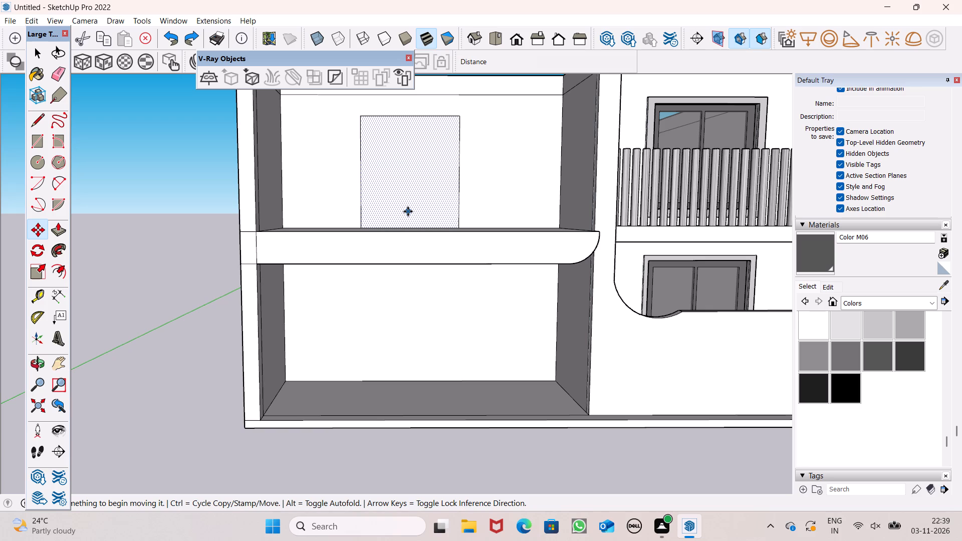
double_click(408, 211)
key(space)
double_click(405, 202)
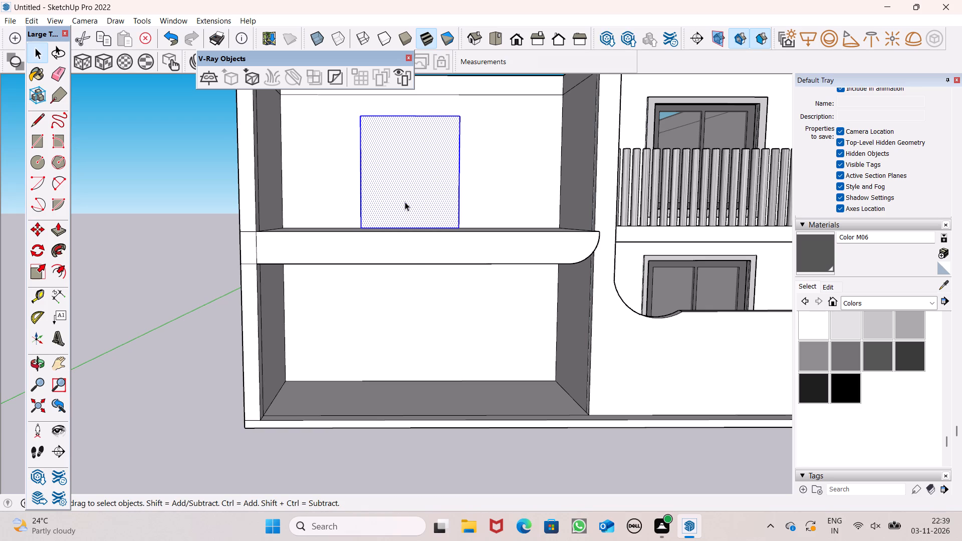
key(m)
key(Return)
drag(406, 201, 400, 240)
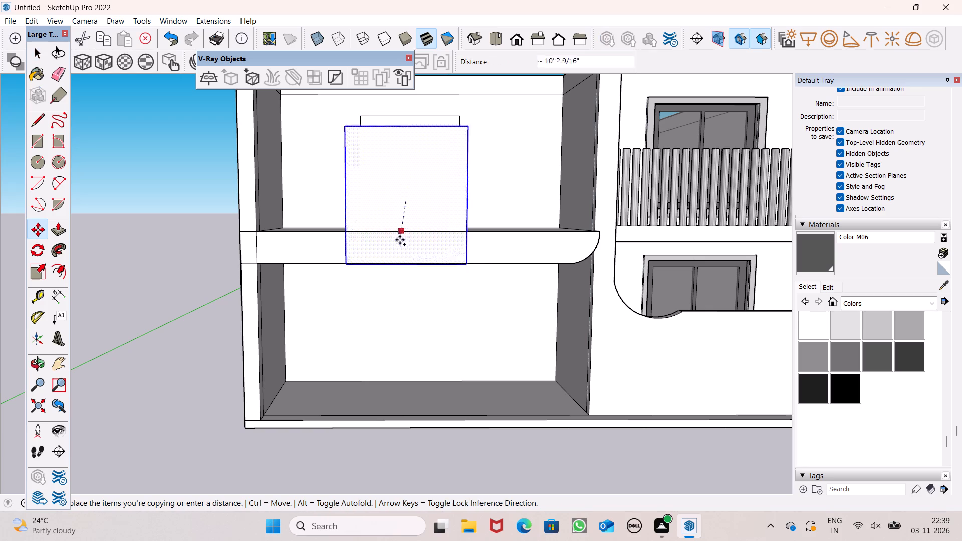
drag(400, 240, 412, 356)
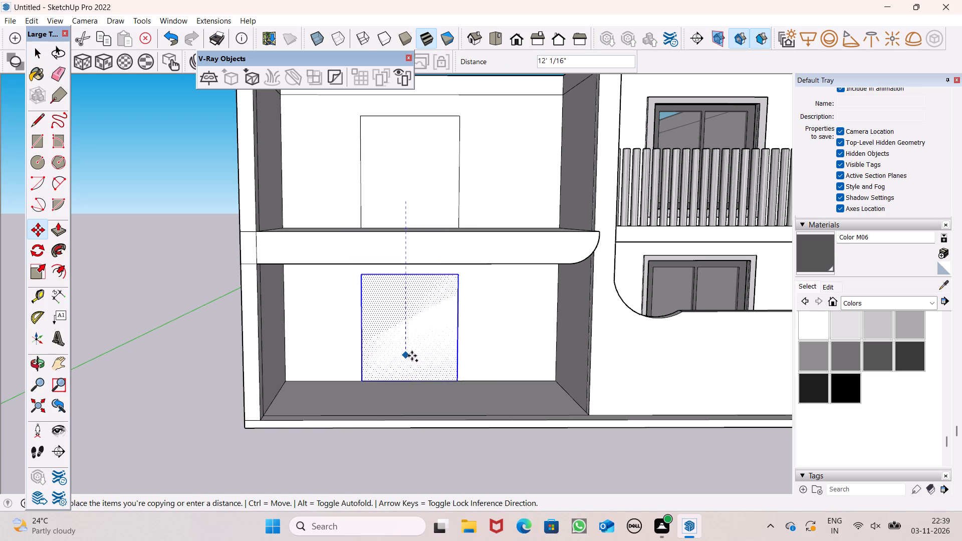
drag(412, 356, 412, 357)
scroll(411, 294, down, 6)
key(space)
click(263, 248)
scroll(425, 212, up, 1)
scroll(423, 213, down, 1)
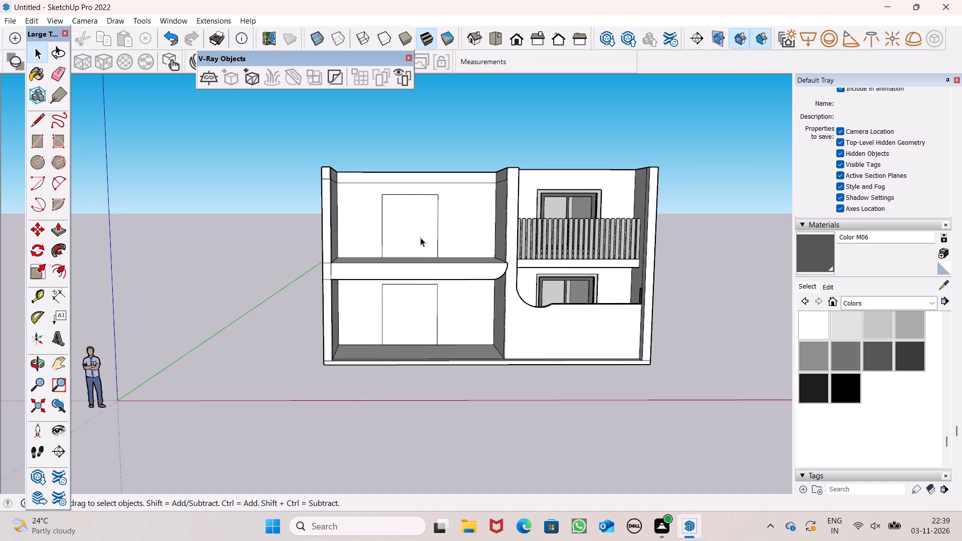
Offset the outline of the upper-floor wall rectangle outward to form a narrow frame border around it.
middle_drag(431, 278, 435, 306)
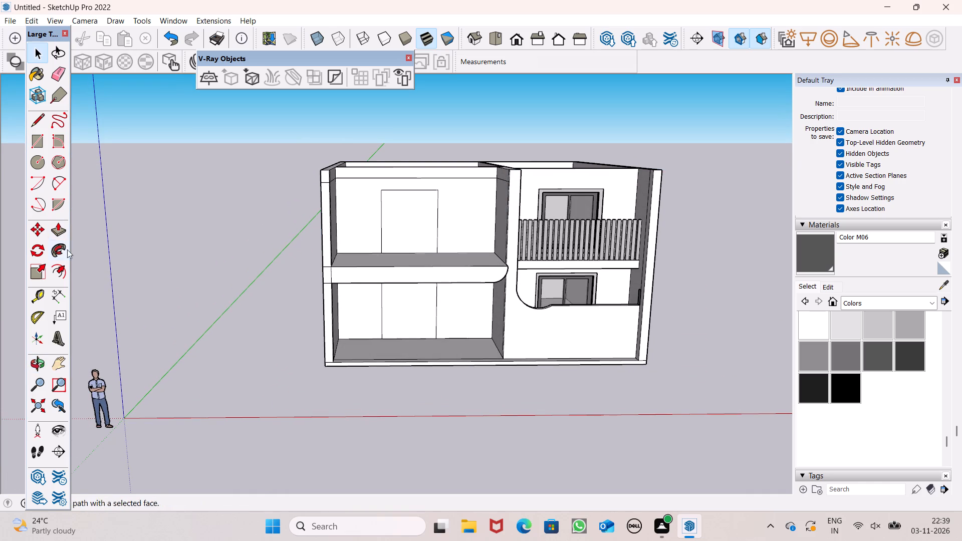
click(62, 268)
scroll(414, 200, up, 7)
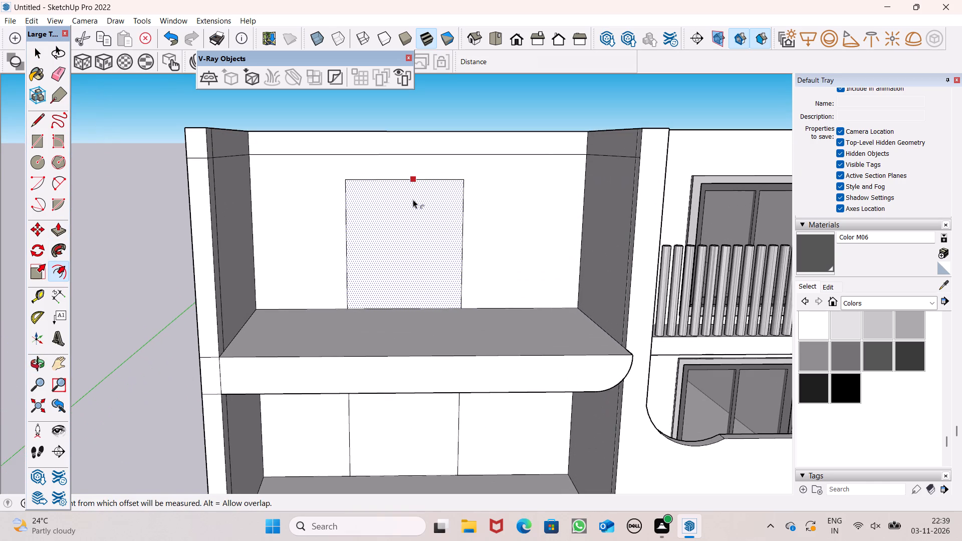
drag(413, 203, 419, 189)
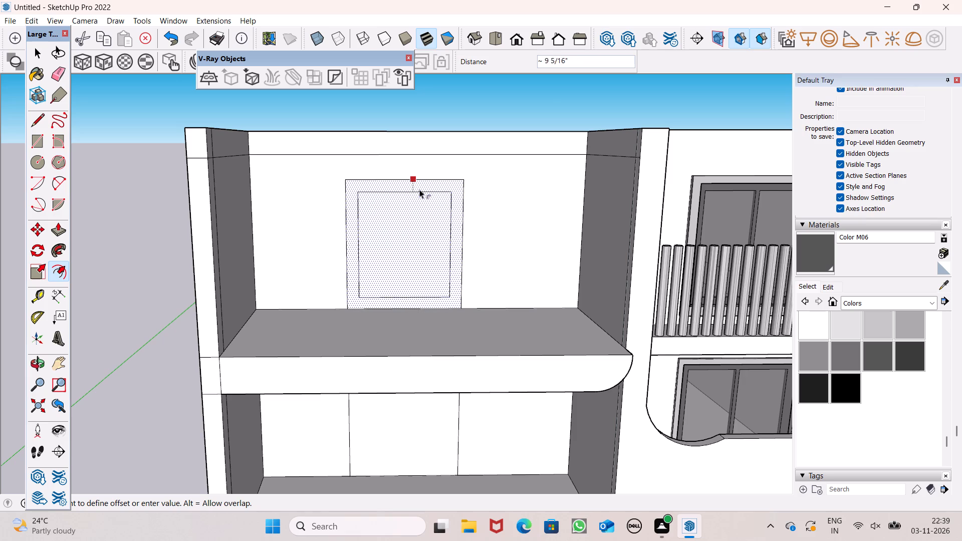
drag(419, 189, 430, 171)
scroll(426, 142, down, 5)
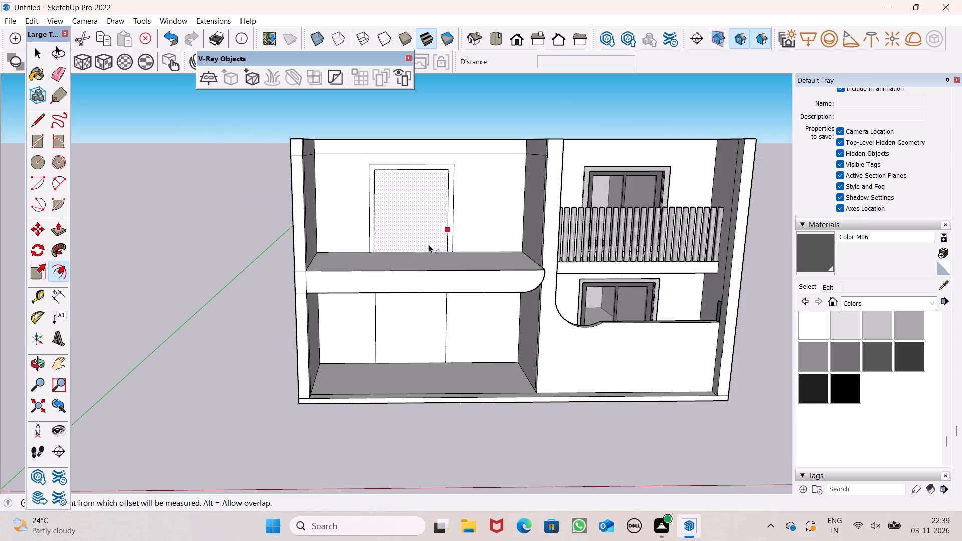
scroll(423, 288, up, 3)
scroll(407, 241, down, 5)
Offset the outline of the ground-floor wall rectangle outward to form a matching narrow frame border.
middle_drag(410, 293, 405, 248)
scroll(402, 250, up, 5)
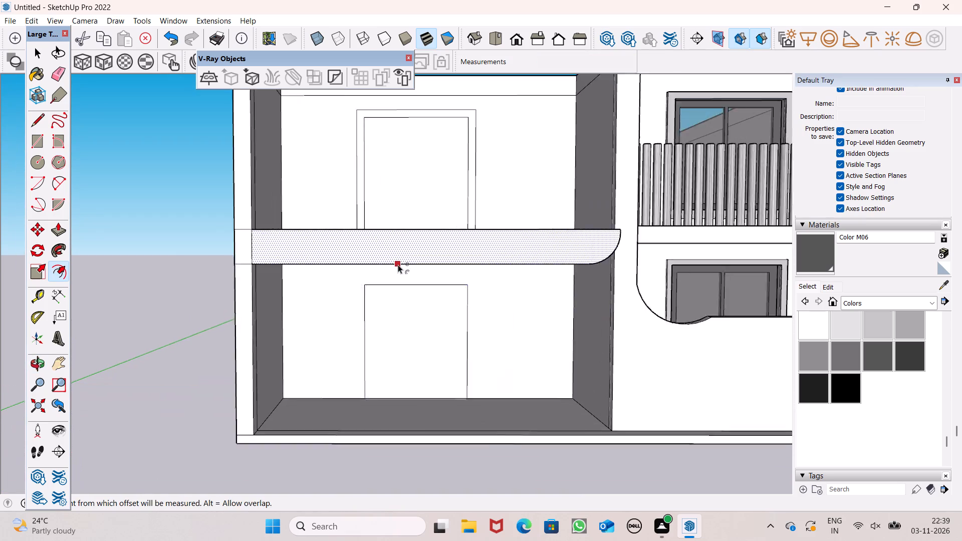
scroll(398, 264, up, 2)
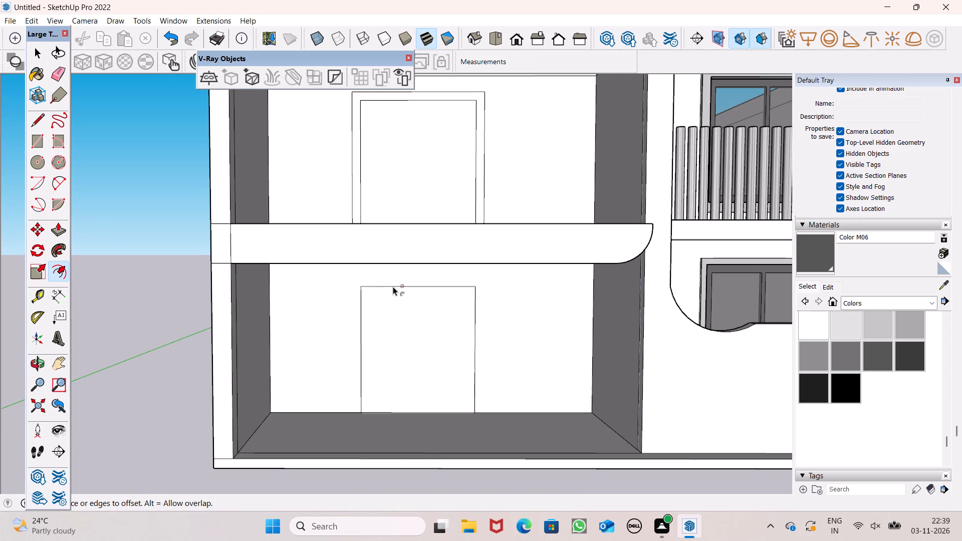
drag(403, 295, 409, 281)
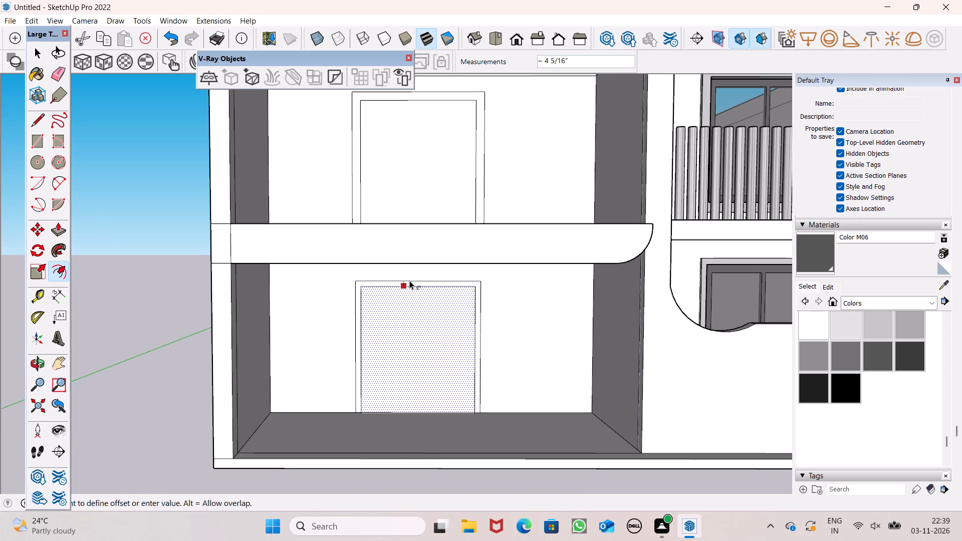
drag(409, 281, 411, 279)
scroll(414, 273, down, 3)
key(space)
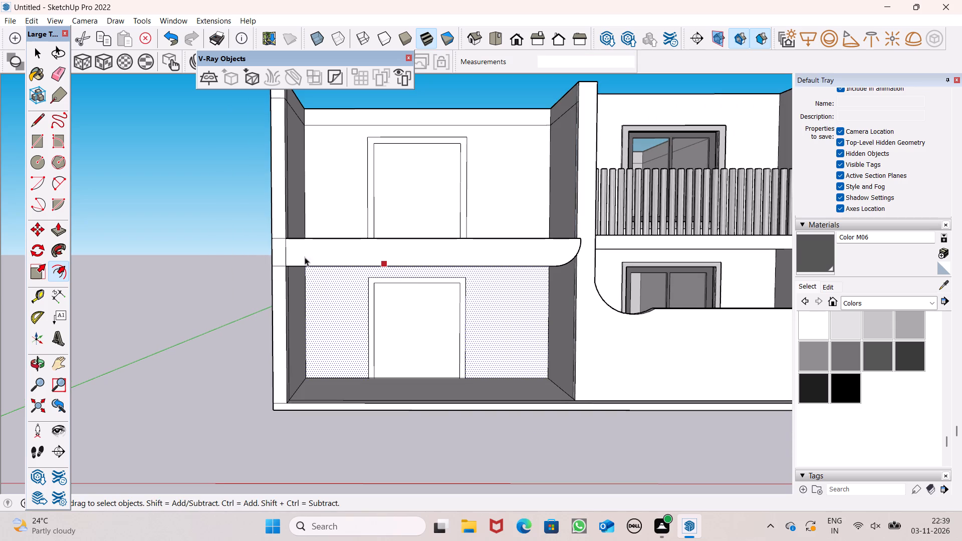
Push the inner rectangle on the upper-floor back wall 6" through the wall to cut an opening.
click(60, 231)
middle_drag(438, 215, 439, 245)
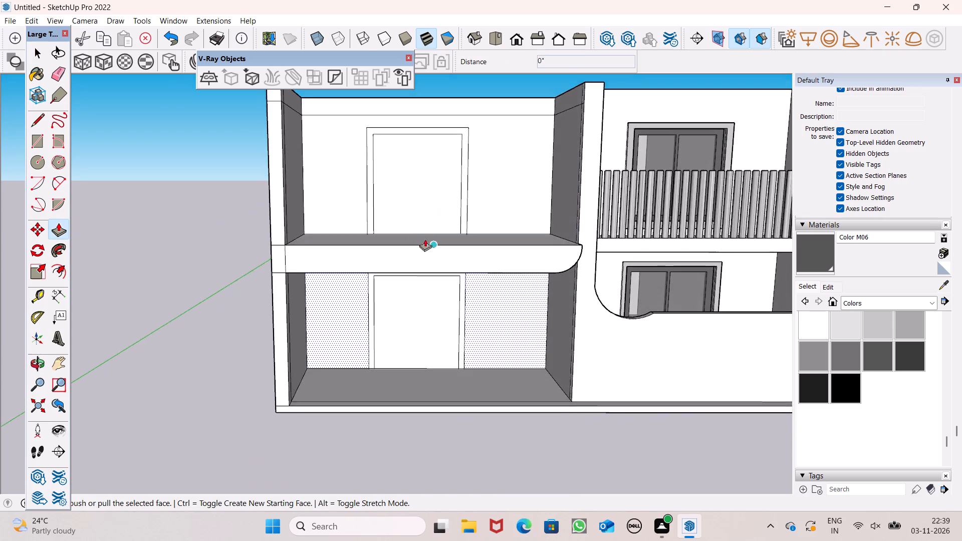
scroll(416, 226, up, 6)
scroll(397, 238, down, 7)
key(space)
click(191, 222)
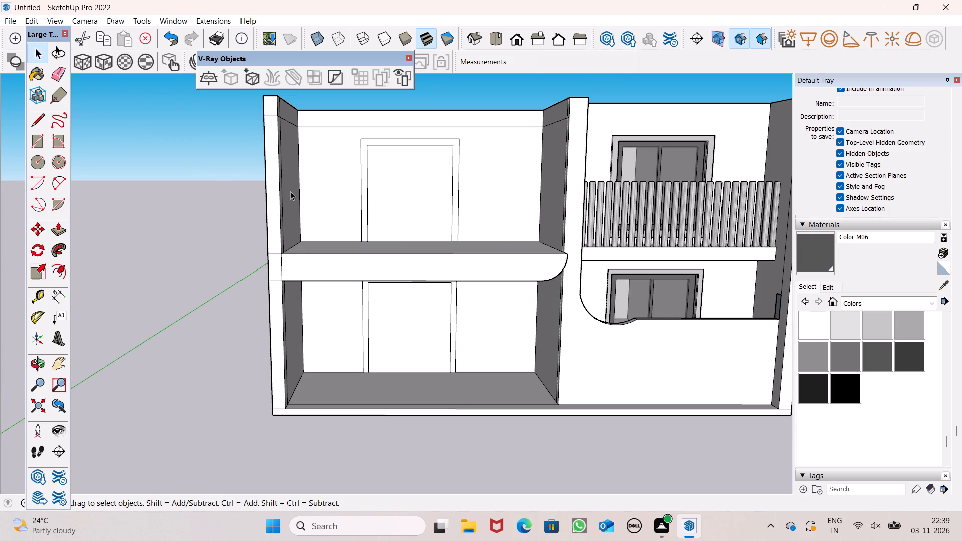
click(67, 227)
middle_drag(364, 226, 359, 252)
scroll(394, 237, up, 6)
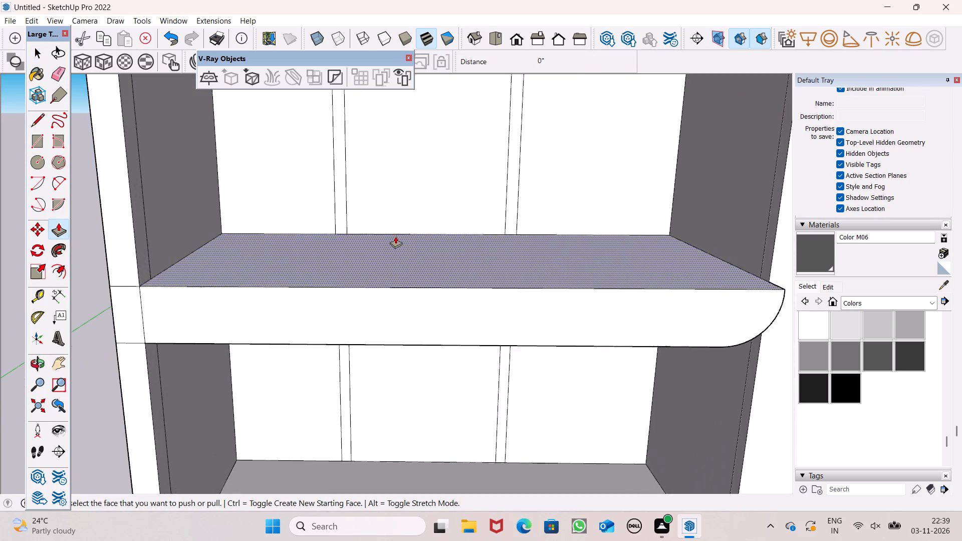
scroll(395, 236, up, 1)
drag(388, 229, 406, 211)
scroll(399, 157, down, 7)
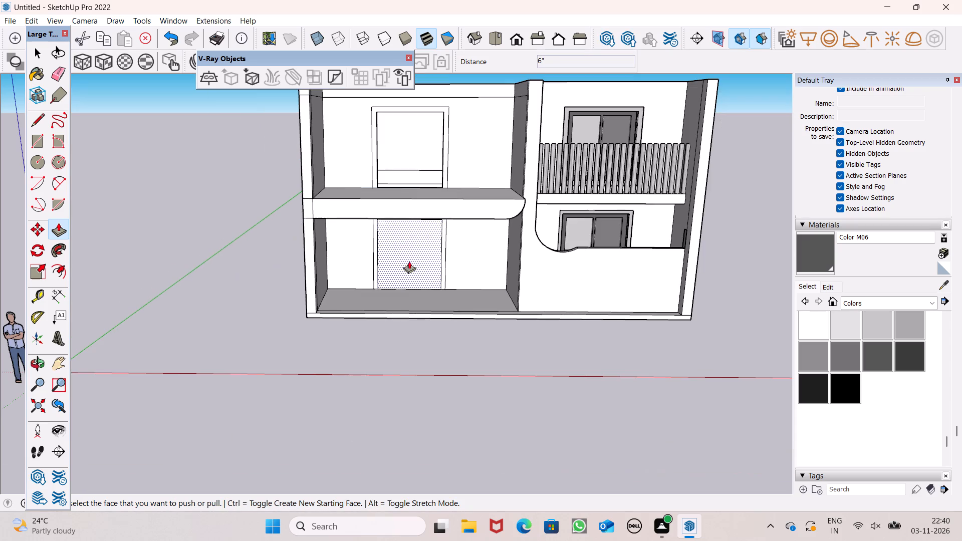
Push the inner rectangle on the ground-floor back wall 6" through the wall to cut an opening.
scroll(400, 299, up, 7)
drag(381, 272, 401, 251)
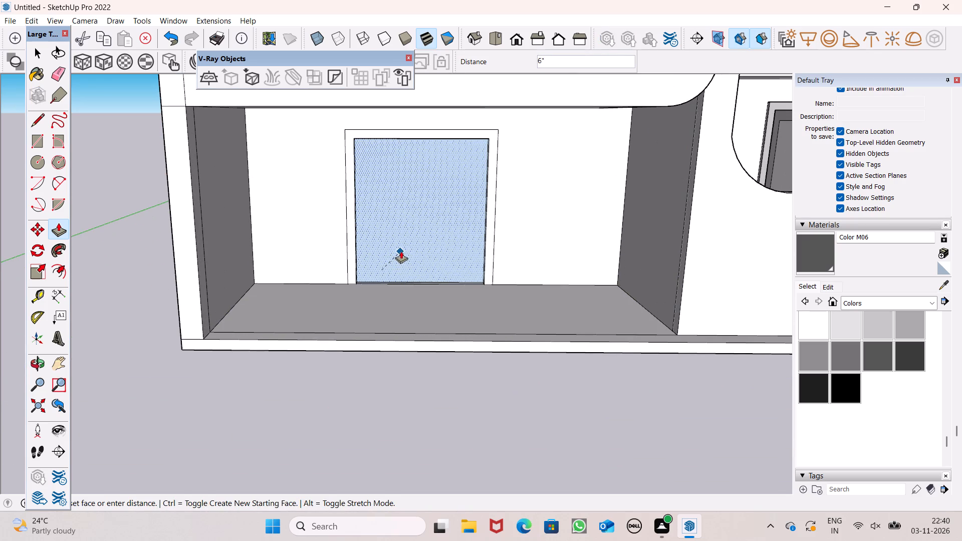
drag(401, 251, 409, 240)
scroll(381, 225, down, 5)
Examine both new back-wall openings and their frame borders from above, close up and from below.
middle_drag(454, 258, 457, 271)
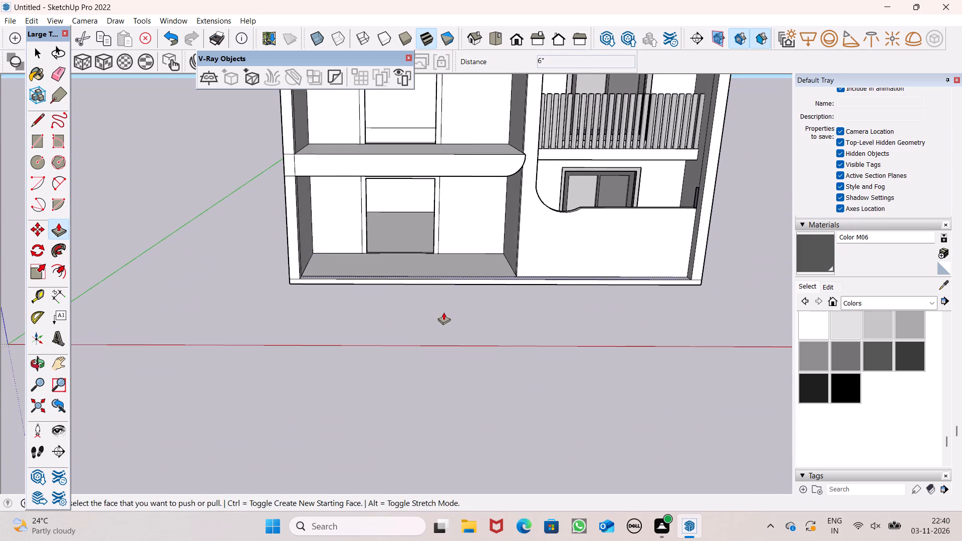
scroll(411, 331, down, 7)
scroll(378, 166, up, 7)
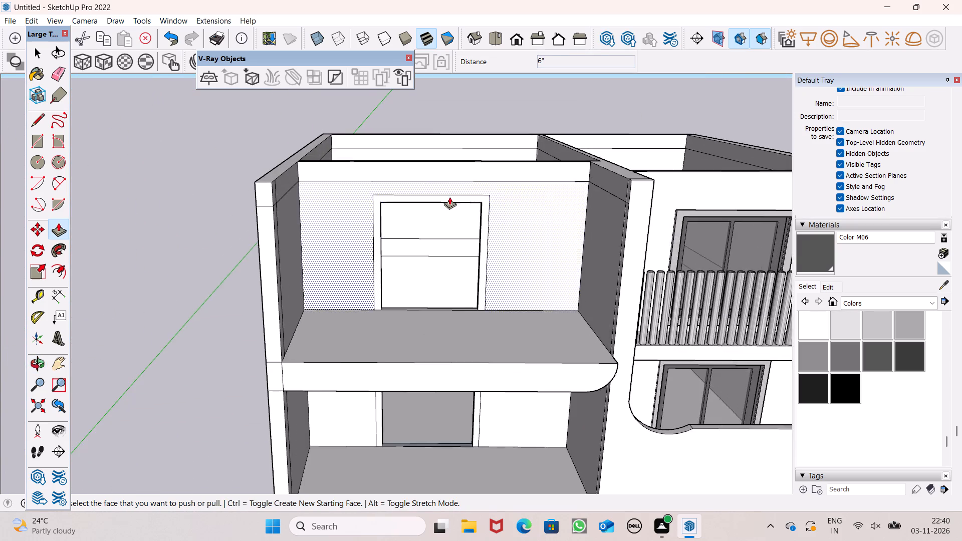
middle_drag(453, 192, 486, 47)
scroll(486, 47, up, 1)
scroll(445, 168, up, 7)
scroll(438, 202, down, 1)
scroll(390, 268, up, 2)
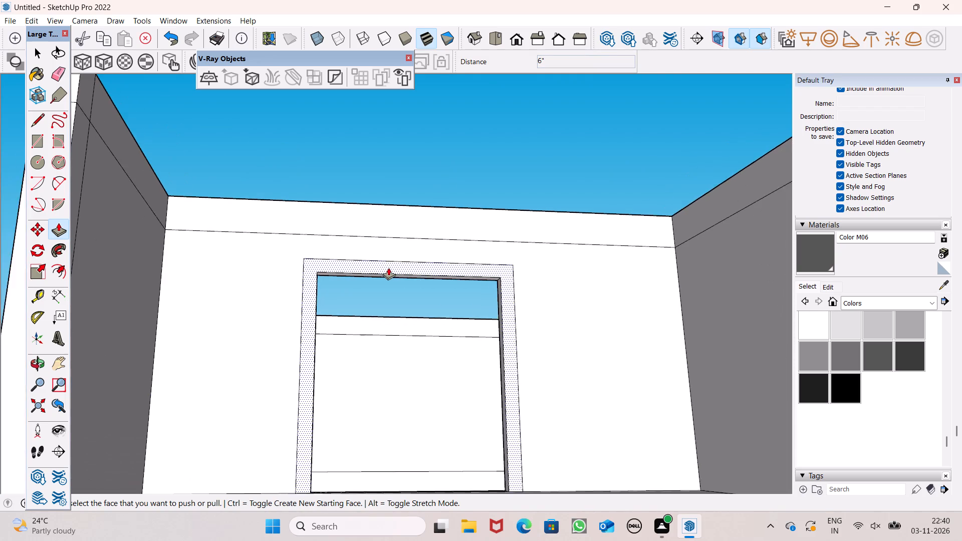
scroll(388, 267, up, 2)
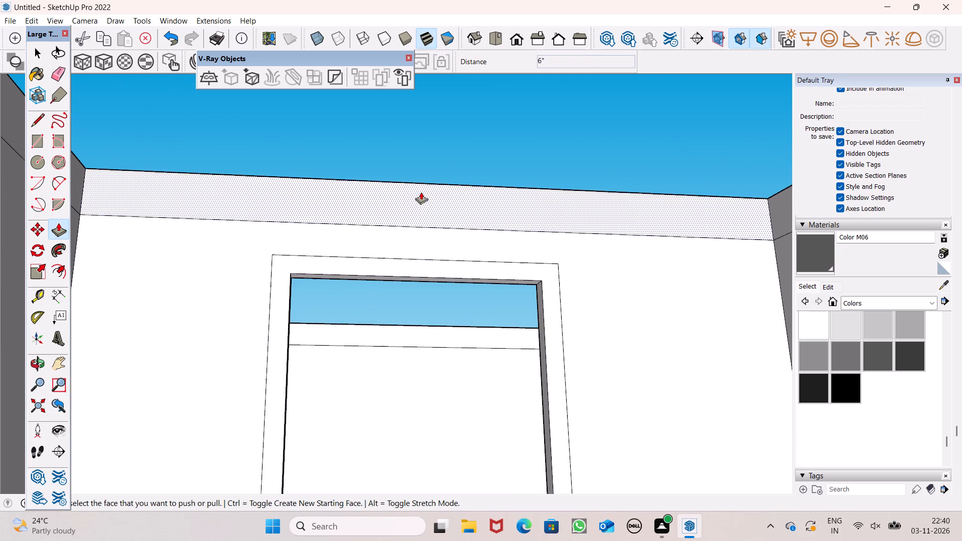
scroll(425, 156, down, 4)
scroll(537, 130, down, 2)
scroll(471, 140, down, 5)
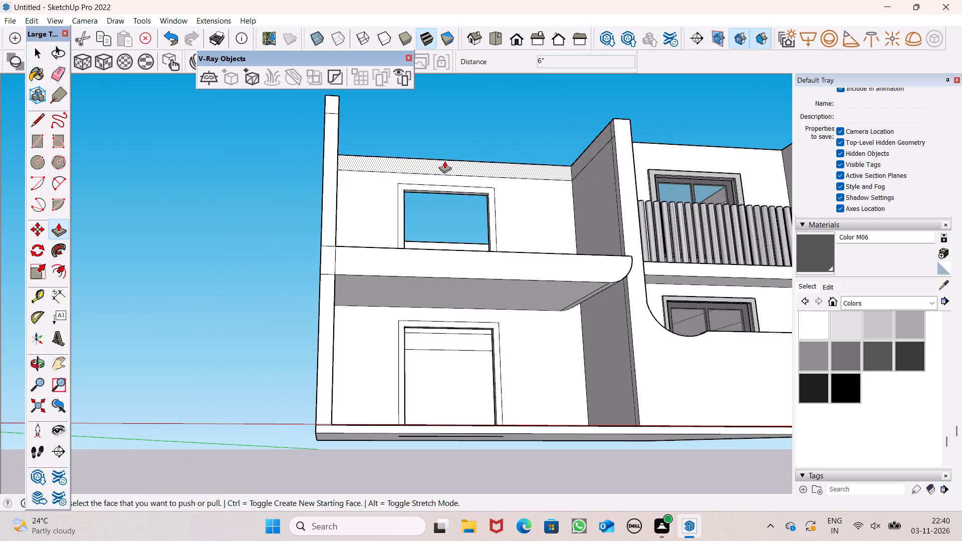
scroll(444, 161, down, 4)
middle_drag(462, 202, 458, 276)
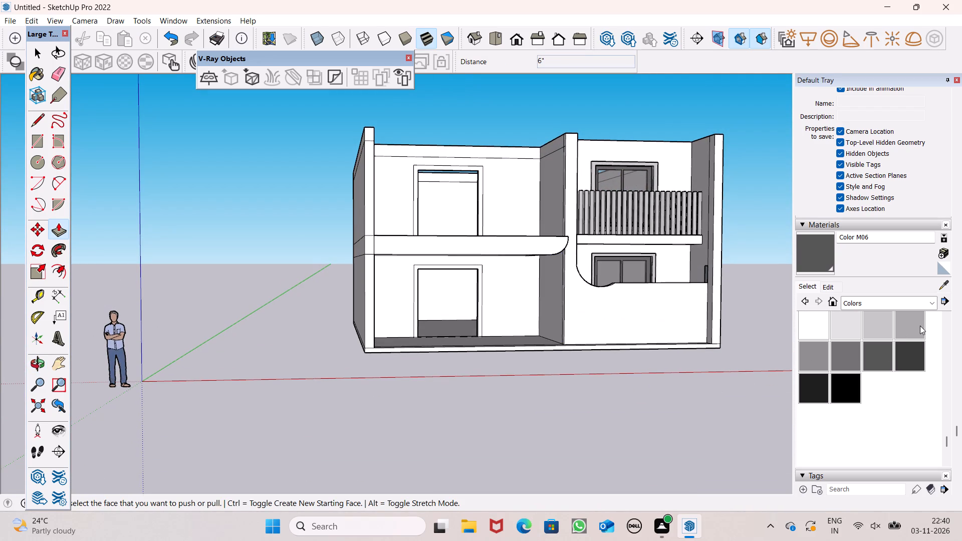
Paint the frame border around the upper-floor opening with the grey Color M03.
click(920, 325)
scroll(194, 67, up, 8)
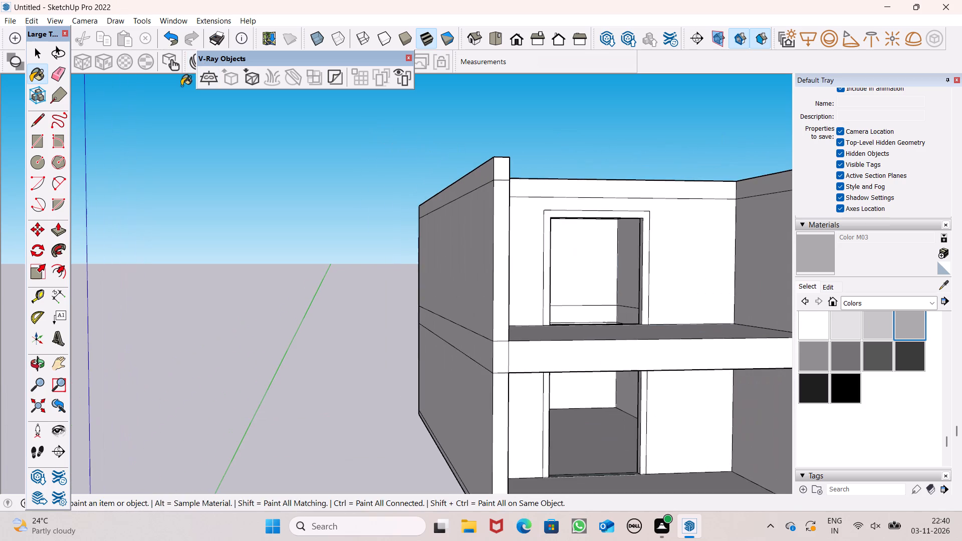
scroll(217, 78, down, 6)
scroll(365, 129, up, 6)
scroll(259, 95, down, 6)
scroll(383, 156, up, 4)
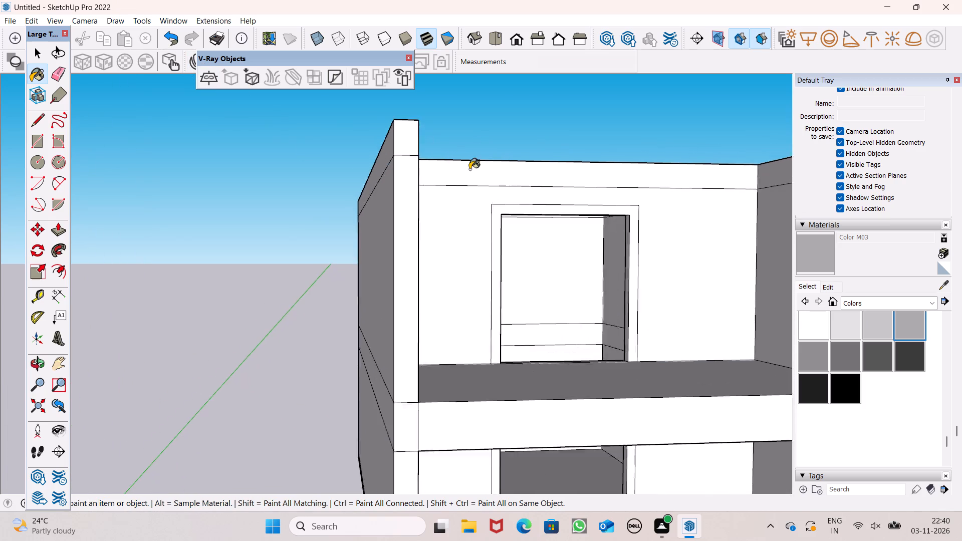
scroll(469, 169, up, 2)
click(502, 230)
scroll(393, 132, down, 7)
scroll(425, 187, down, 6)
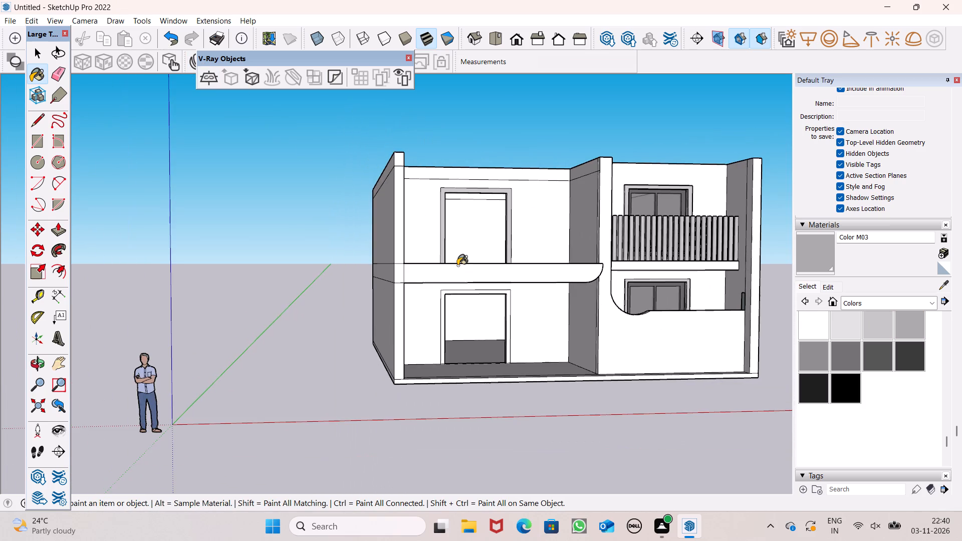
Paint the frame border around the ground-floor opening with the same Color M03 grey.
scroll(458, 267, up, 8)
click(440, 298)
scroll(384, 284, down, 6)
middle_drag(425, 288, 421, 291)
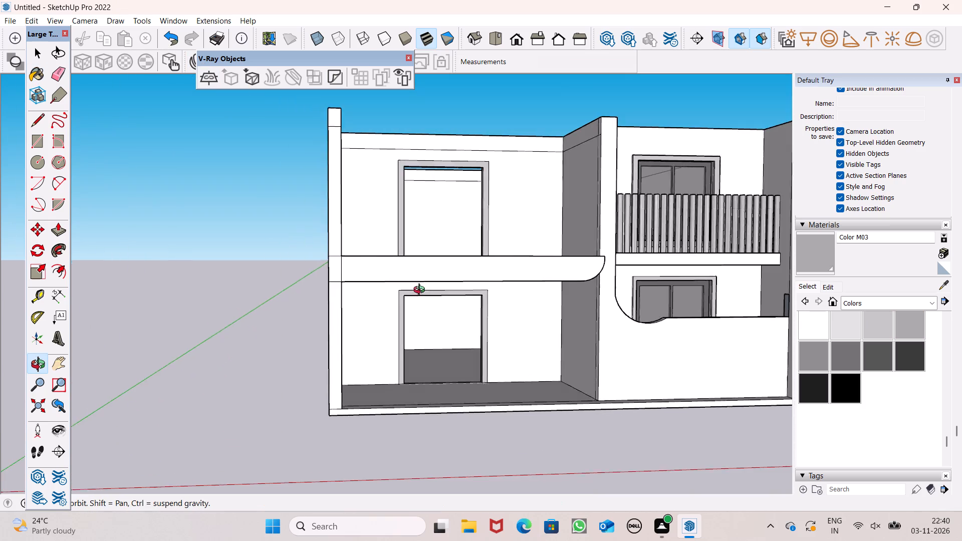
middle_drag(421, 291, 385, 310)
scroll(385, 310, up, 1)
scroll(381, 232, down, 3)
middle_drag(415, 269, 418, 278)
key(space)
Copy the upper-floor window behind the balcony sideways to the neighbouring bay's upper-floor opening.
scroll(255, 226, down, 6)
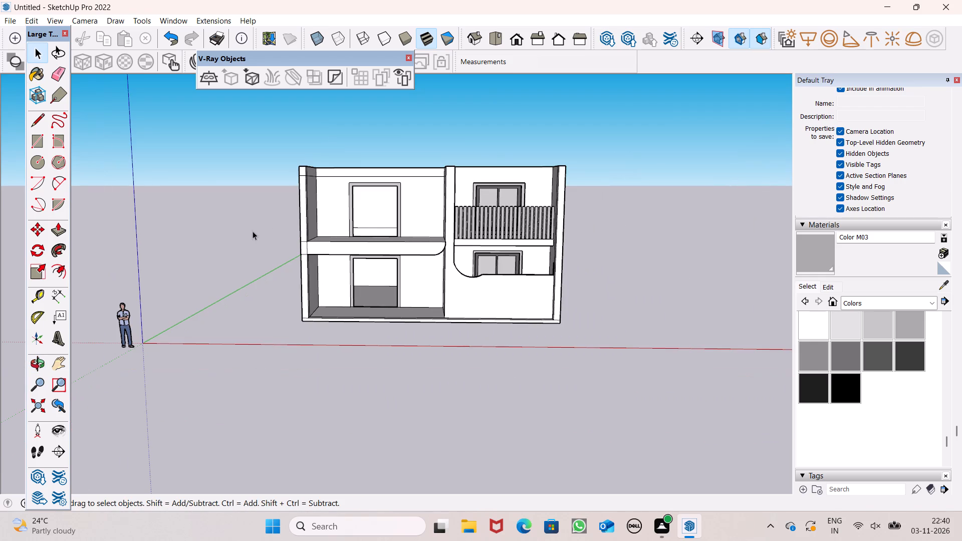
click(476, 197)
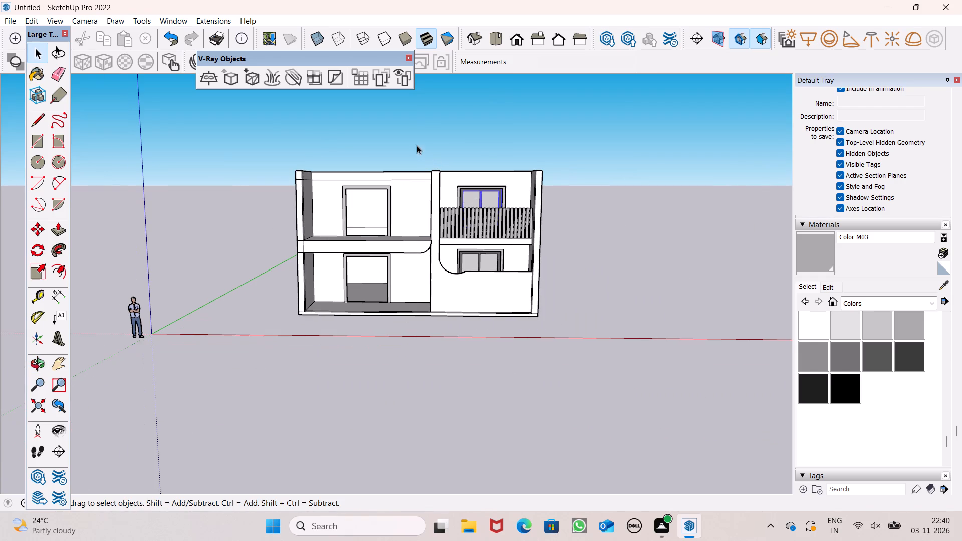
key(m)
key(Return)
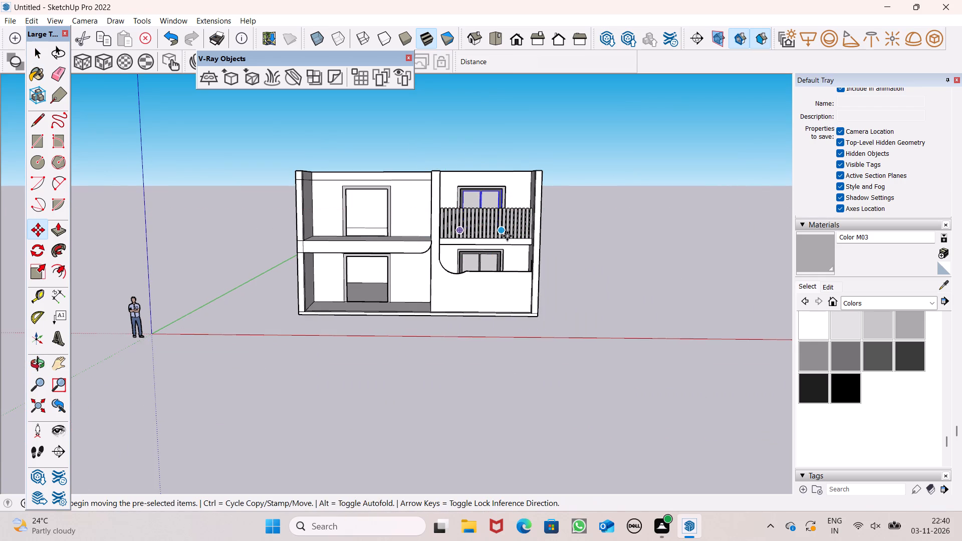
drag(503, 231, 425, 235)
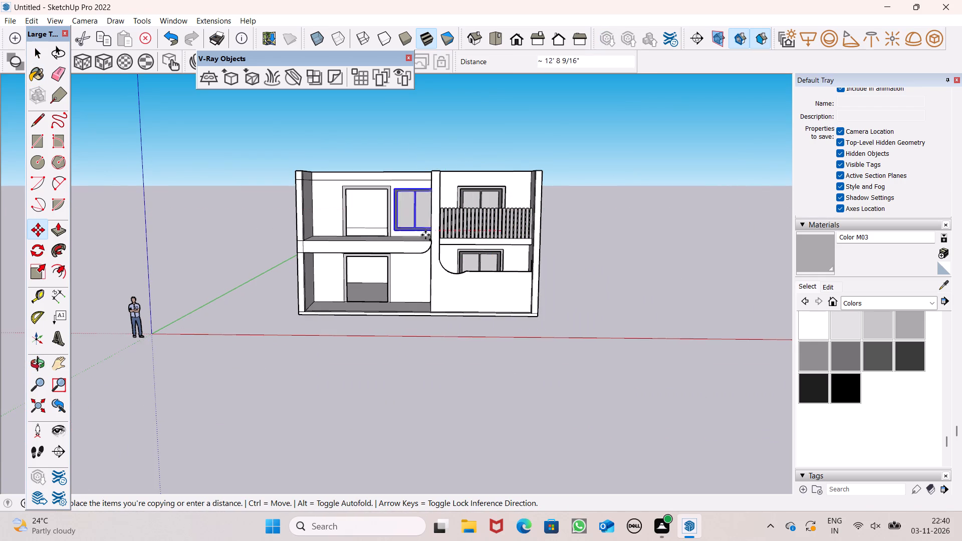
drag(425, 235, 389, 233)
scroll(356, 207, up, 3)
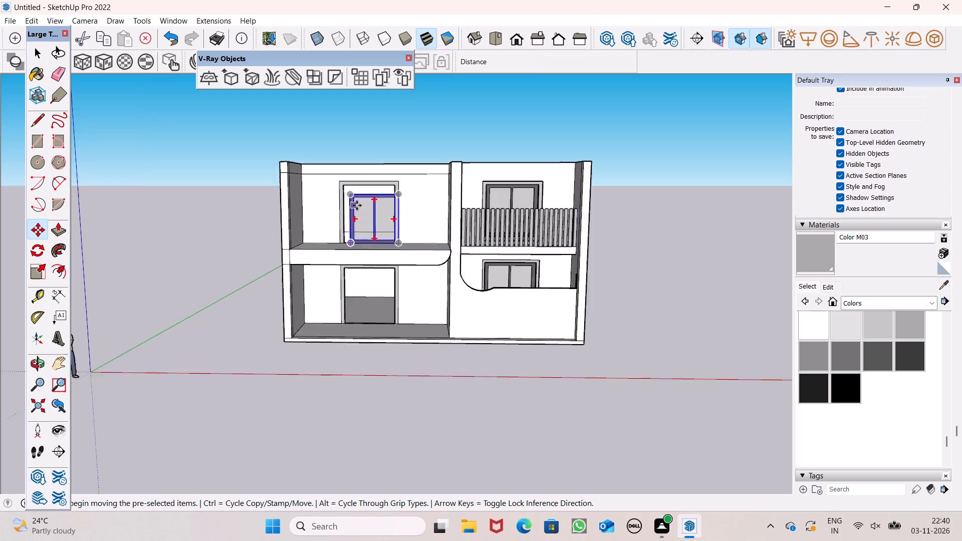
Move the copied window sideways by its bottom corner to line up with the inner side of the upper-floor opening.
scroll(357, 205, up, 5)
scroll(416, 257, up, 1)
middle_drag(417, 257, 427, 332)
scroll(428, 255, up, 7)
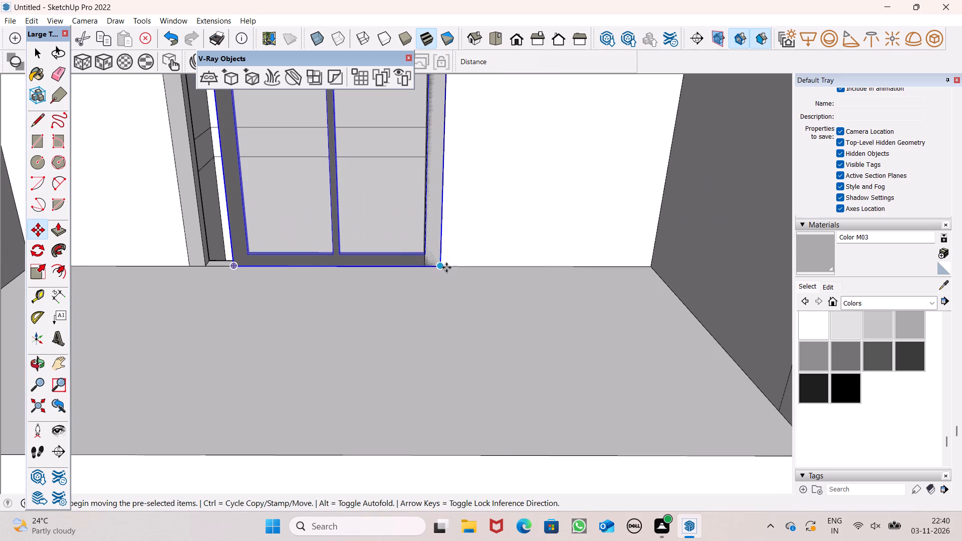
drag(443, 267, 423, 269)
scroll(463, 313, down, 7)
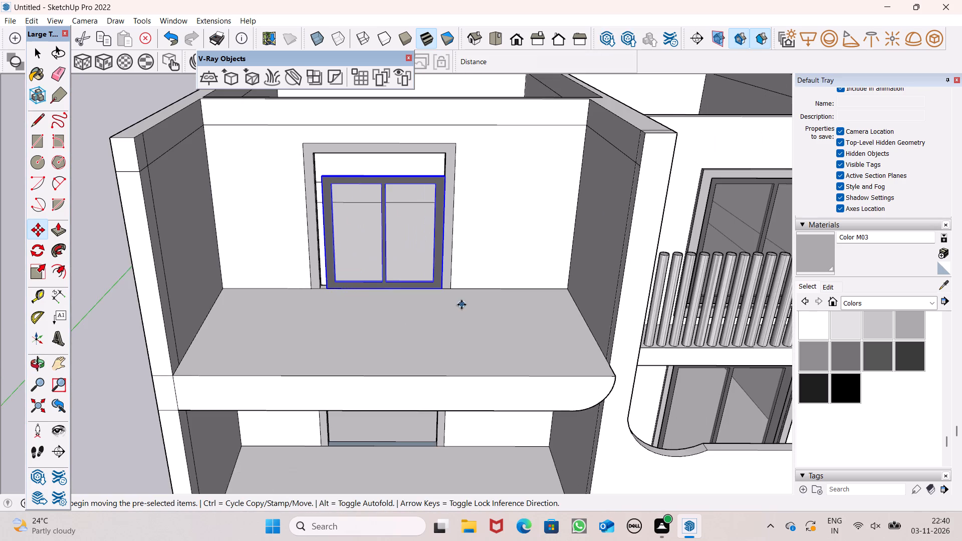
Scale the copied upper-floor window vertically so its top edge reaches the top of the grey-bordered opening.
middle_drag(462, 303, 431, 313)
scroll(432, 296, up, 8)
middle_drag(485, 310, 457, 332)
scroll(459, 333, up, 1)
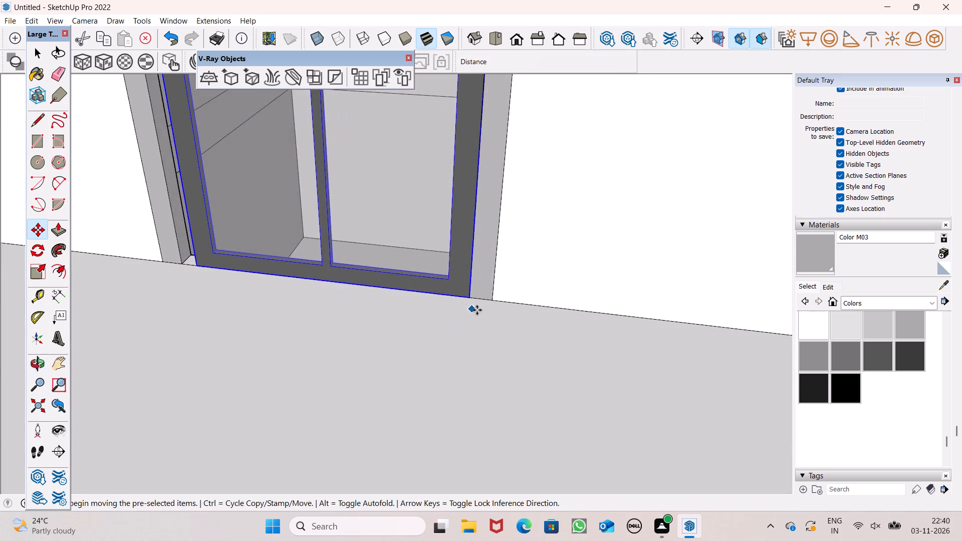
scroll(485, 320, down, 7)
middle_drag(489, 319, 544, 310)
scroll(544, 310, up, 1)
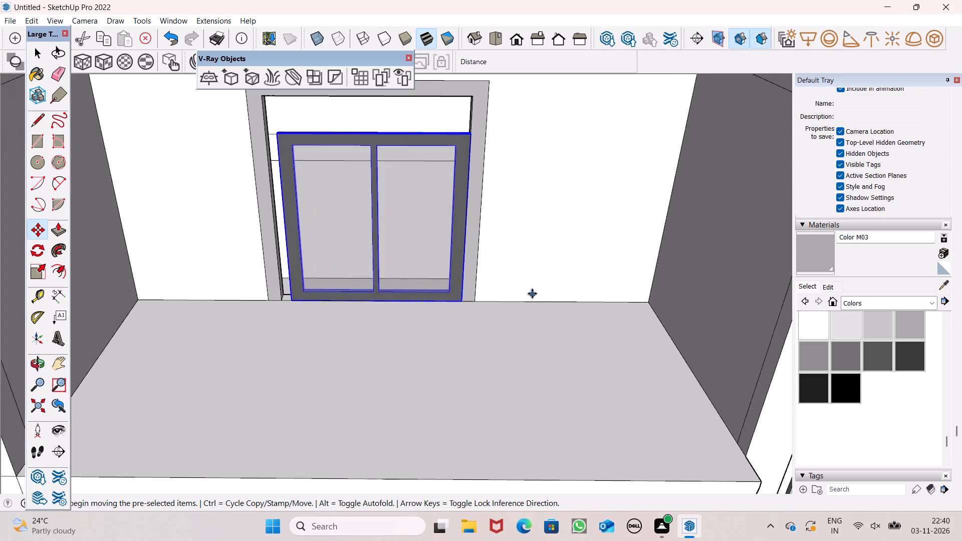
scroll(532, 293, down, 5)
click(40, 275)
middle_drag(417, 272, 446, 317)
scroll(424, 190, up, 8)
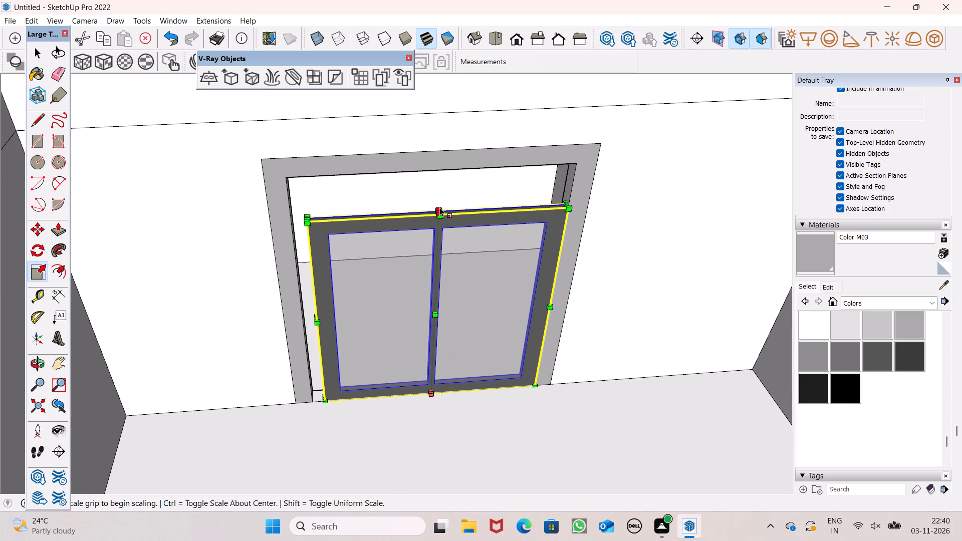
middle_drag(440, 220, 448, 251)
scroll(444, 229, up, 4)
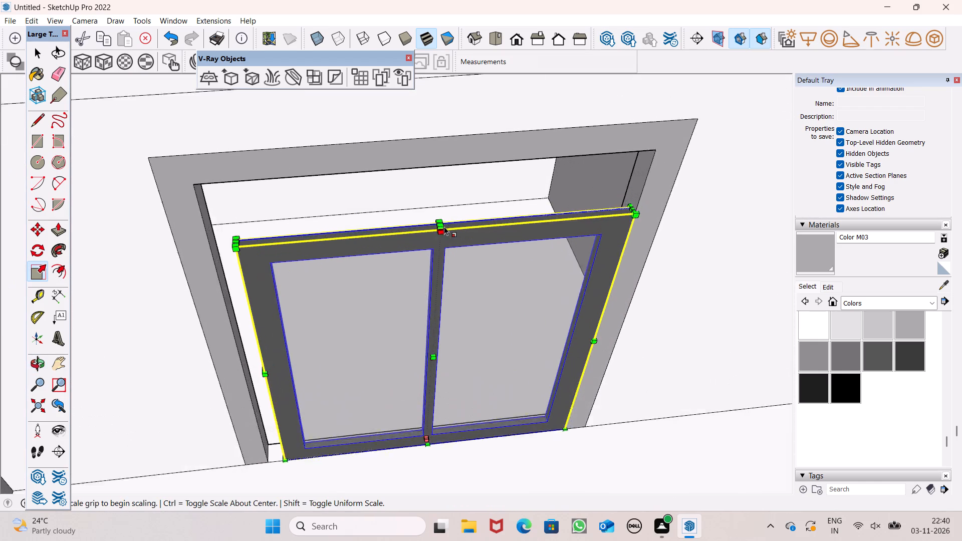
scroll(444, 226, up, 2)
drag(439, 224, 428, 181)
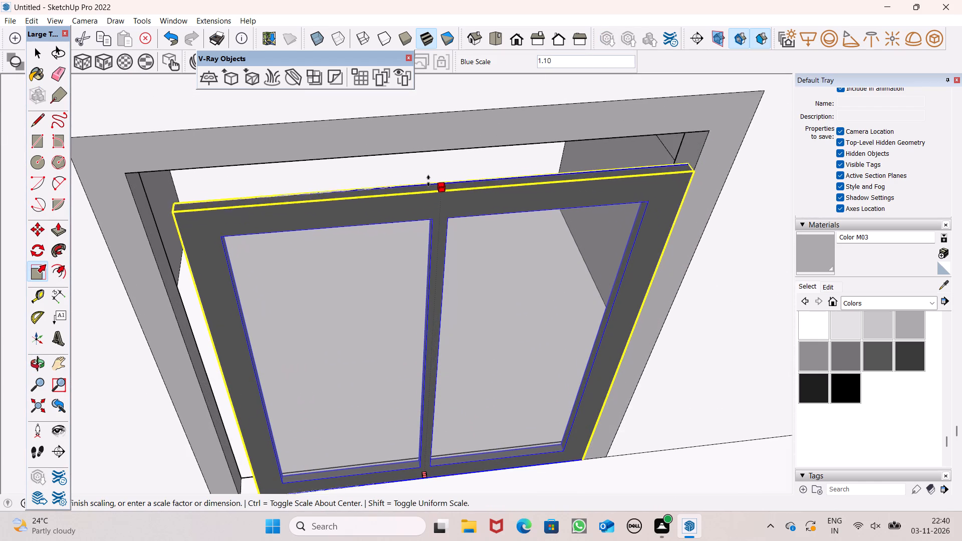
drag(428, 181, 424, 153)
scroll(408, 152, down, 6)
middle_drag(425, 203, 508, 89)
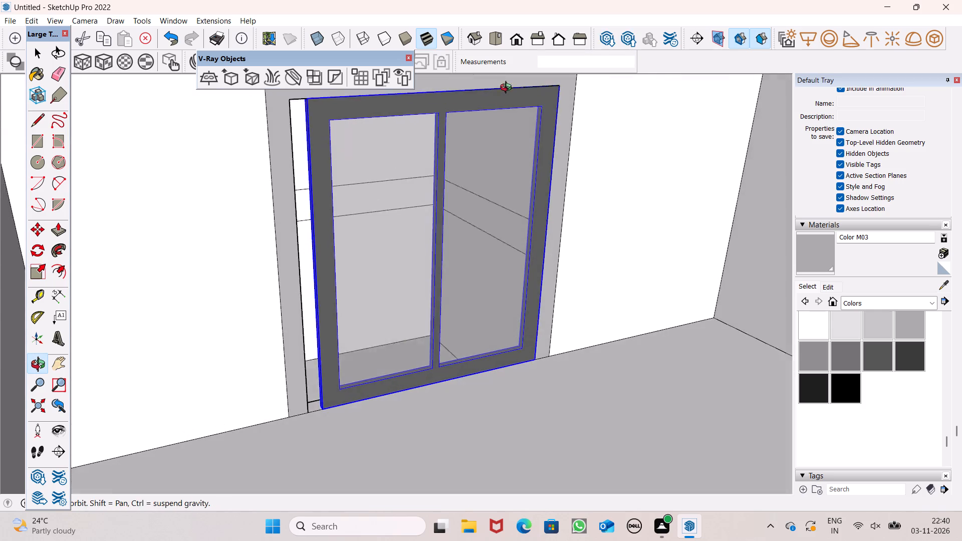
middle_drag(508, 89, 509, 88)
Scale the upper-floor window sideways so its outer edge meets the outer side of the opening.
scroll(505, 154, down, 3)
middle_drag(465, 191, 495, 184)
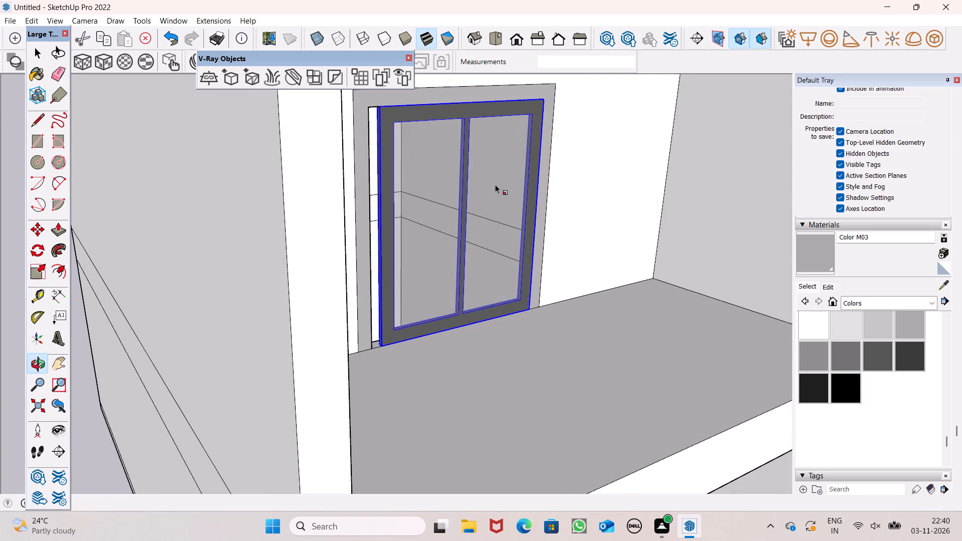
middle_drag(398, 203, 408, 216)
scroll(387, 225, up, 6)
middle_drag(400, 264, 393, 265)
scroll(399, 265, up, 1)
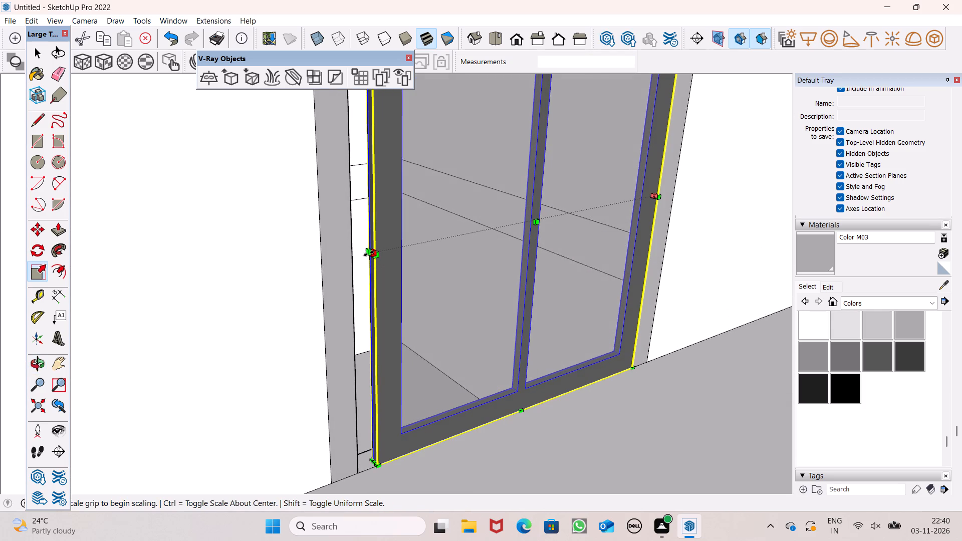
drag(369, 253, 354, 264)
scroll(348, 208, down, 5)
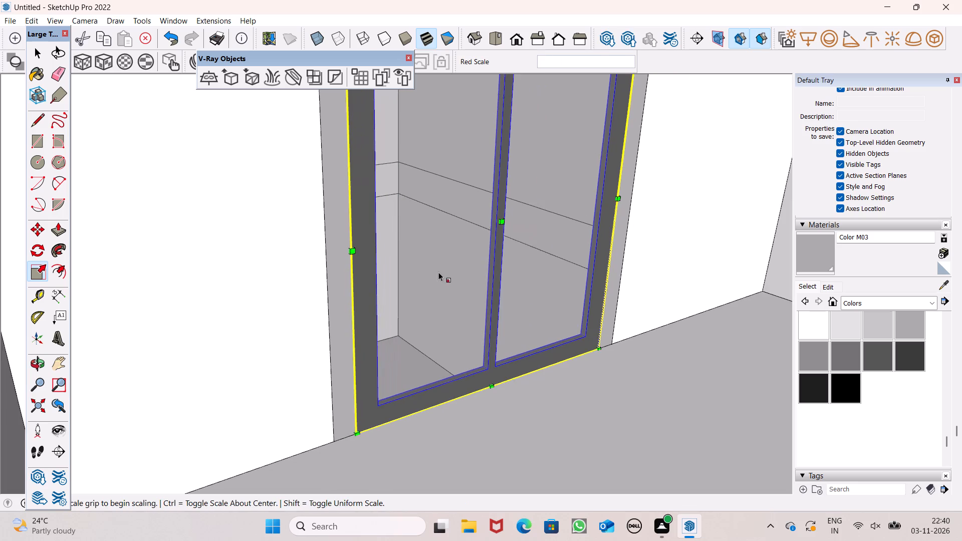
middle_drag(438, 267, 328, 242)
key(space)
scroll(374, 209, down, 14)
middle_drag(464, 247, 432, 245)
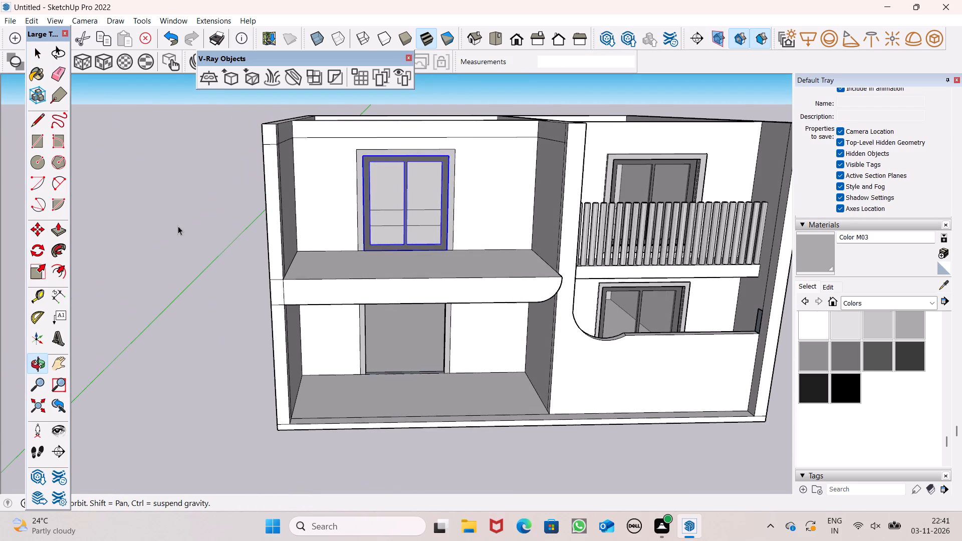
click(177, 226)
Copy the resized upper-floor window straight down into the ground-floor opening of the same bay.
scroll(336, 245, up, 7)
click(444, 216)
scroll(343, 173, down, 6)
middle_drag(409, 250, 412, 230)
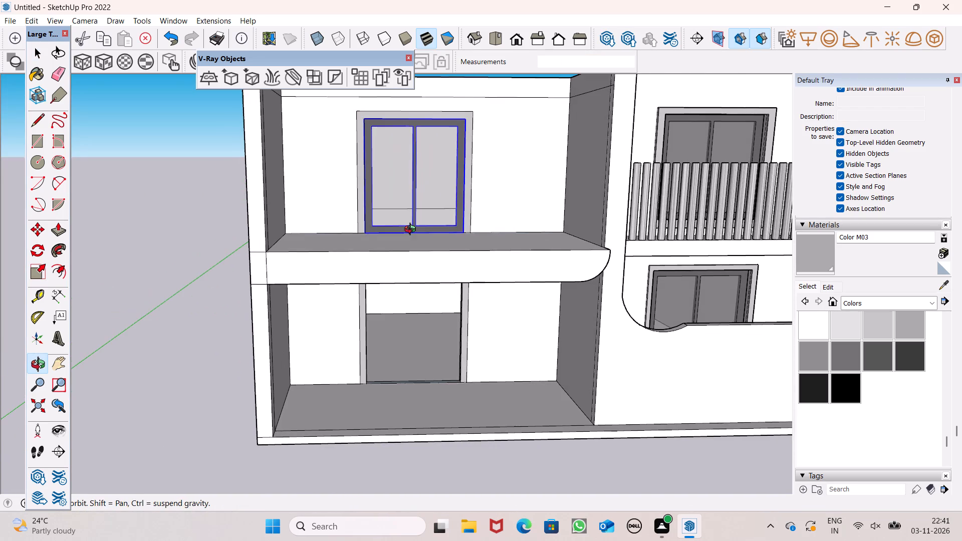
middle_drag(412, 230, 412, 230)
key(m)
key(Return)
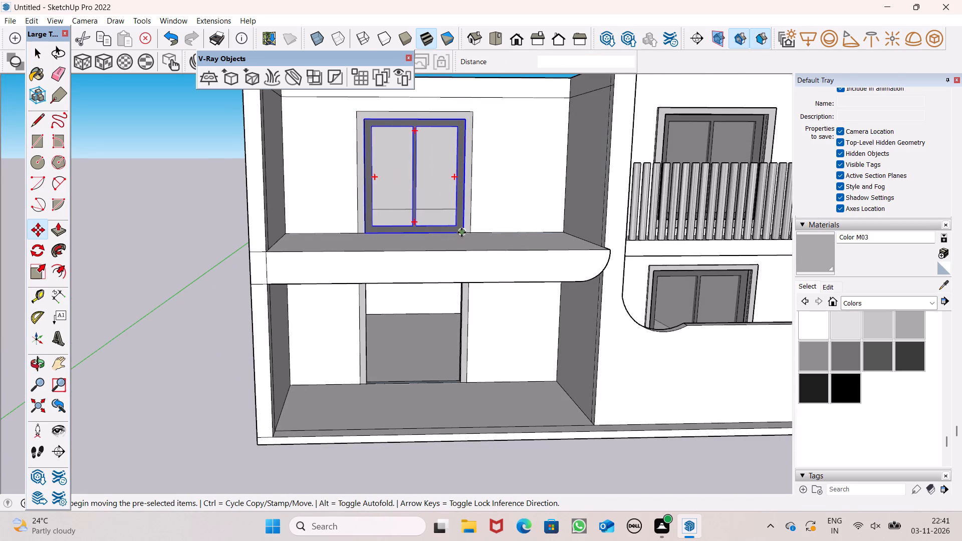
drag(461, 231, 462, 375)
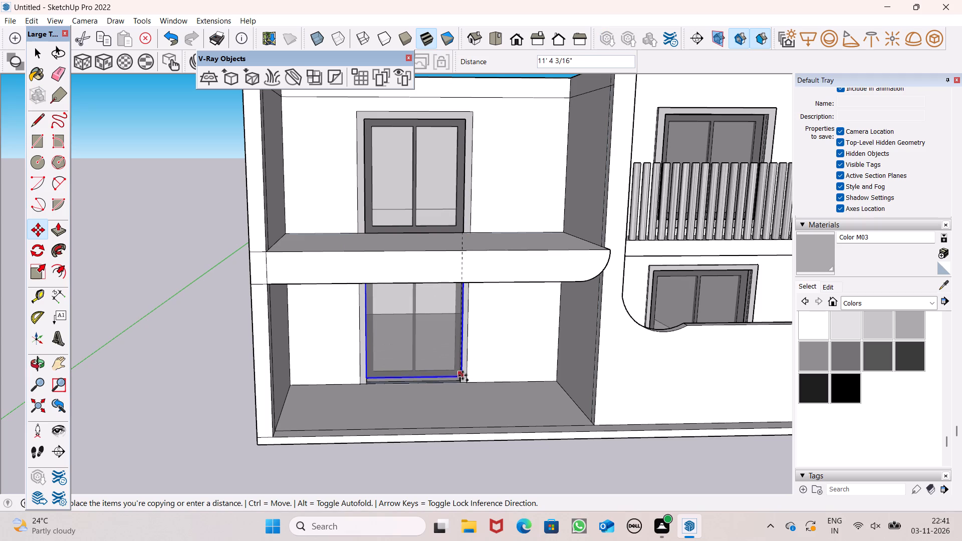
drag(462, 375, 457, 379)
scroll(486, 350, up, 6)
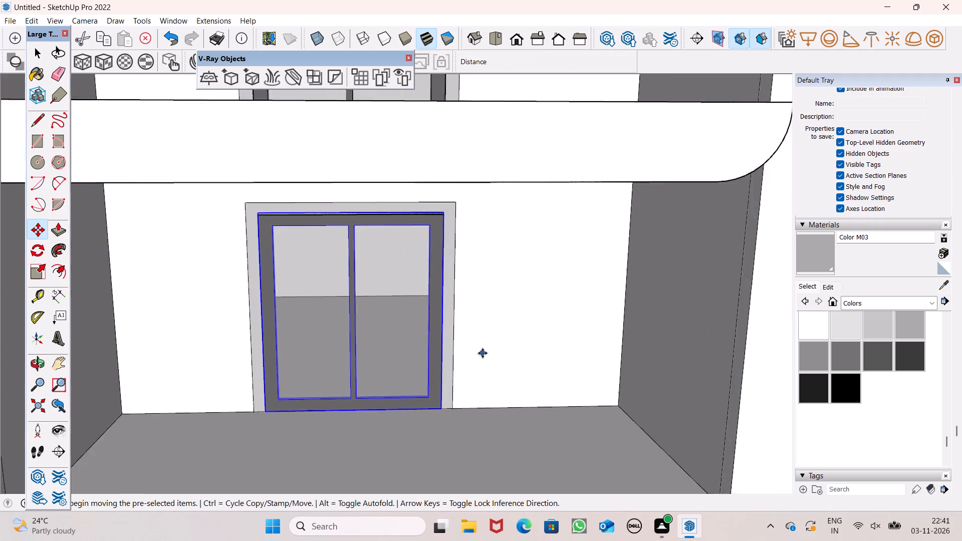
scroll(483, 353, up, 1)
scroll(475, 310, down, 6)
middle_drag(485, 363, 482, 428)
scroll(458, 444, up, 7)
scroll(541, 252, down, 2)
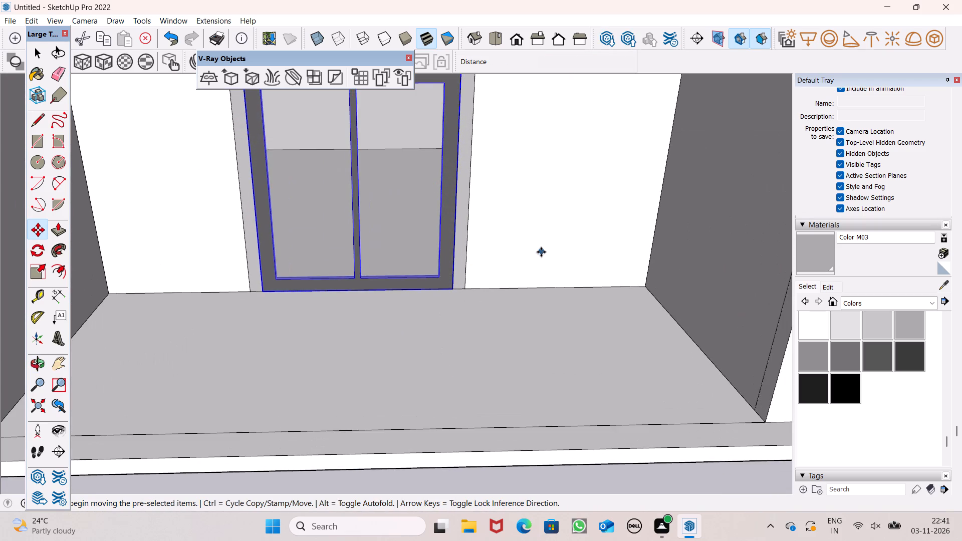
scroll(541, 252, down, 5)
key(space)
click(198, 293)
Examine how the copied ground-floor window fits against the edges of its grey-bordered opening.
middle_drag(517, 263, 487, 156)
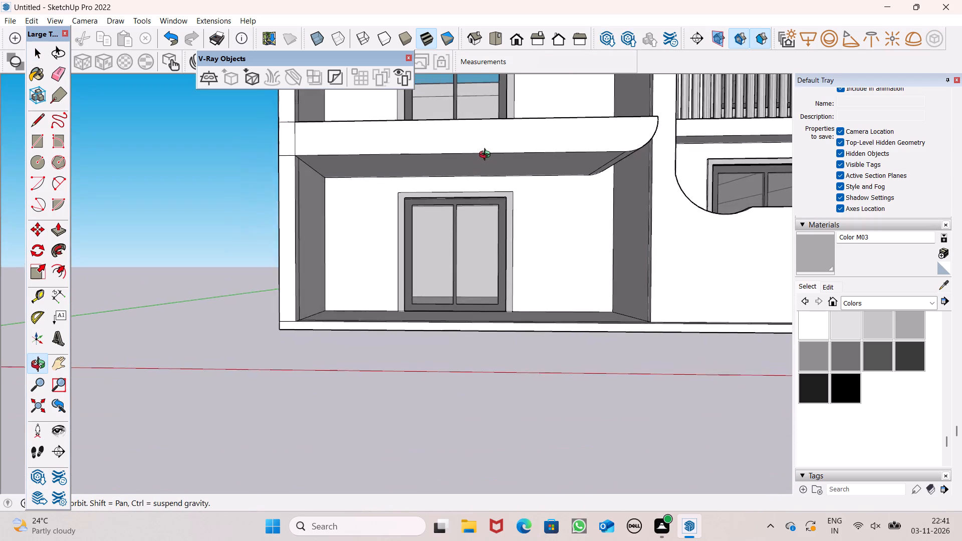
middle_drag(487, 156, 487, 157)
scroll(487, 156, up, 1)
scroll(535, 99, up, 7)
scroll(531, 128, down, 6)
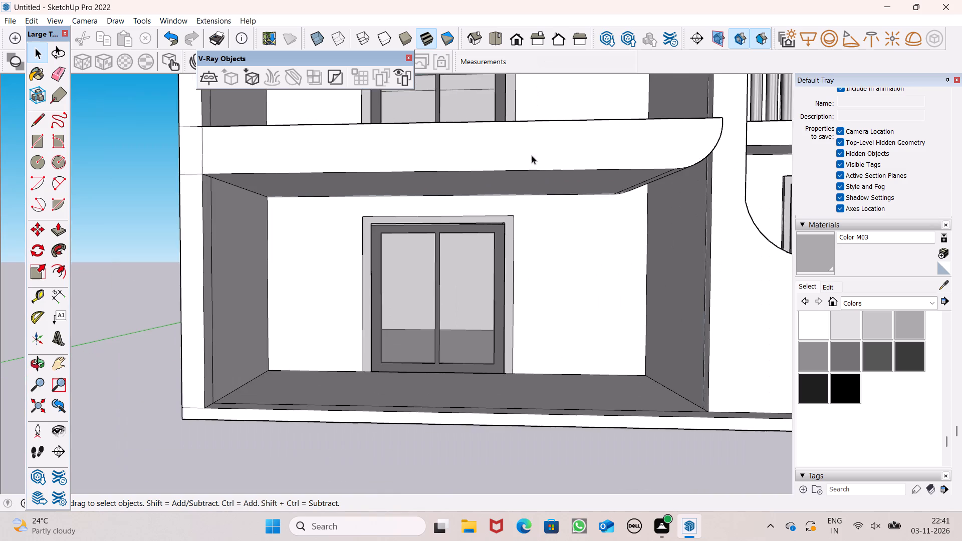
scroll(505, 208, up, 7)
click(473, 242)
scroll(532, 172, down, 4)
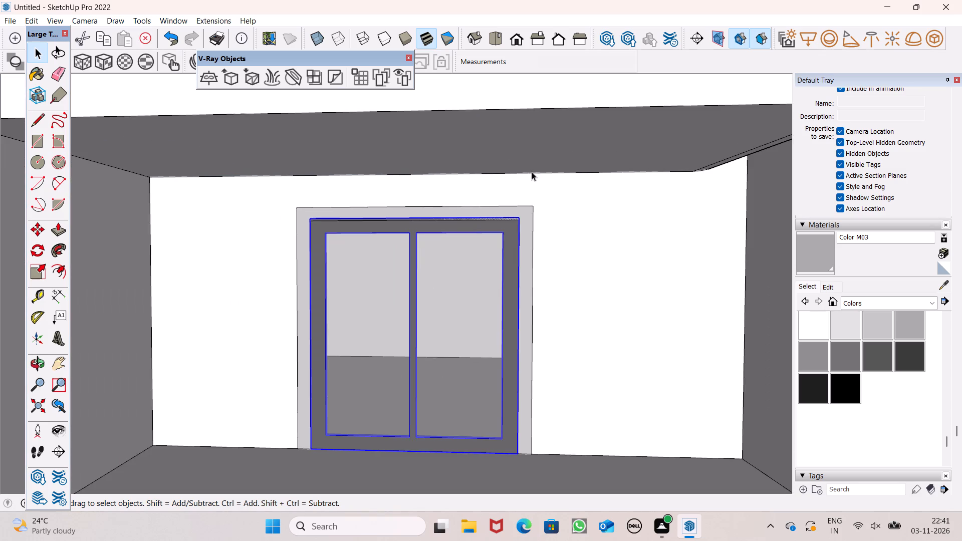
middle_click(547, 248)
key(space)
scroll(547, 296, down, 6)
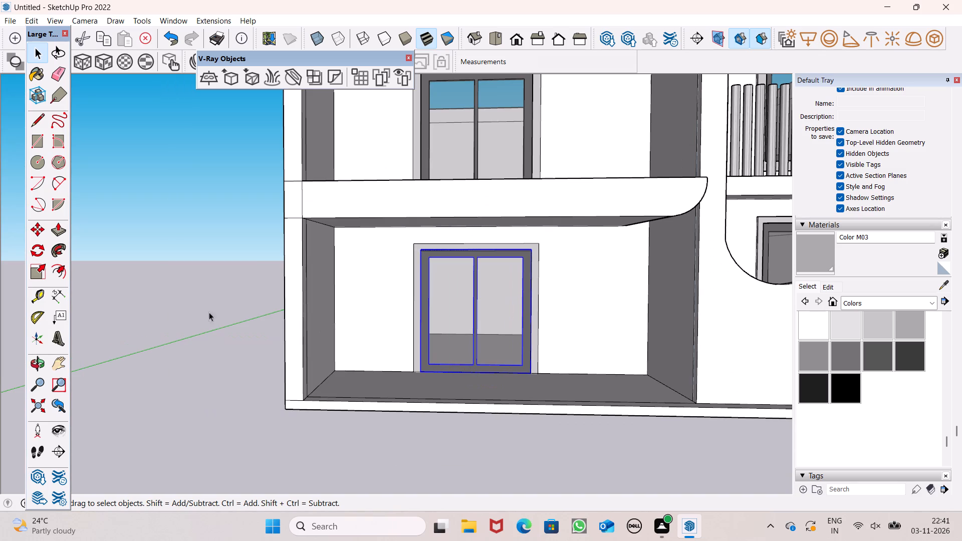
click(185, 310)
scroll(558, 279, up, 7)
scroll(475, 244, up, 8)
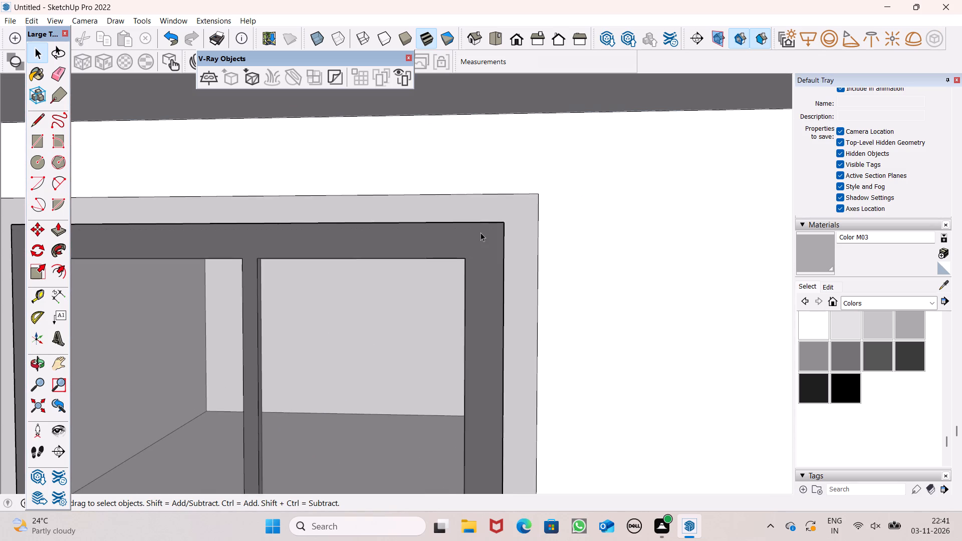
scroll(497, 190, down, 7)
scroll(500, 85, down, 6)
scroll(473, 169, up, 3)
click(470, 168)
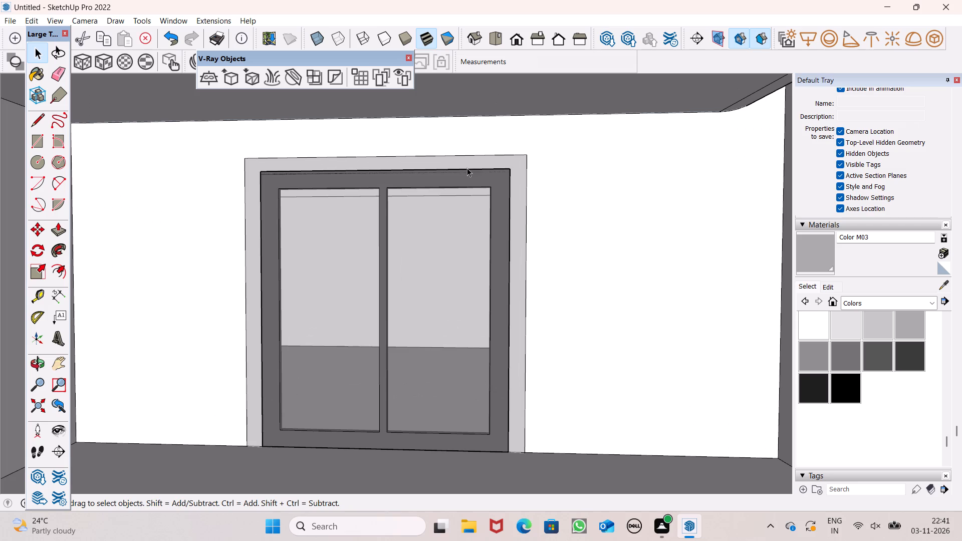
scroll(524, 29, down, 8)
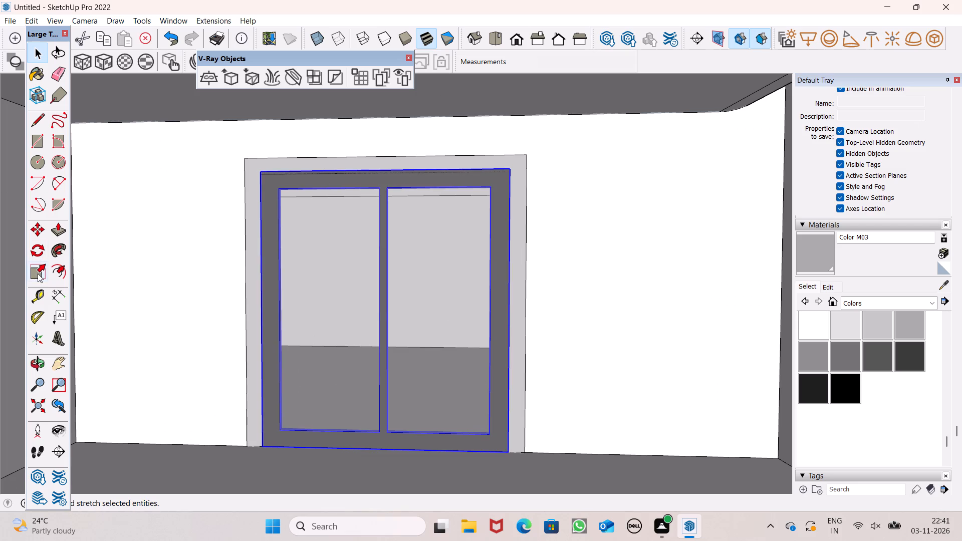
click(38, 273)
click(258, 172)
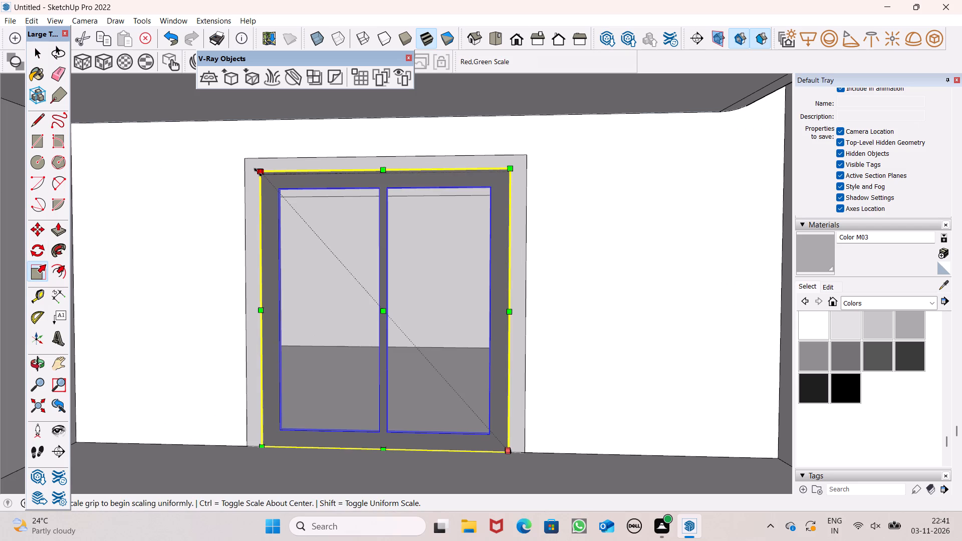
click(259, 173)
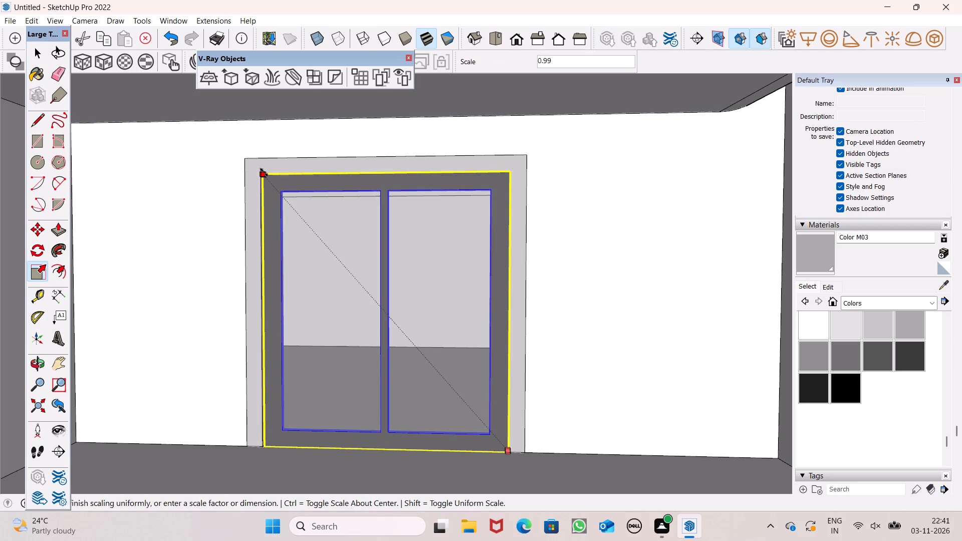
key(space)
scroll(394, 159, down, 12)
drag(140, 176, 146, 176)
Review the whole front facade and the plain face of the low curved-top wall.
scroll(353, 63, down, 2)
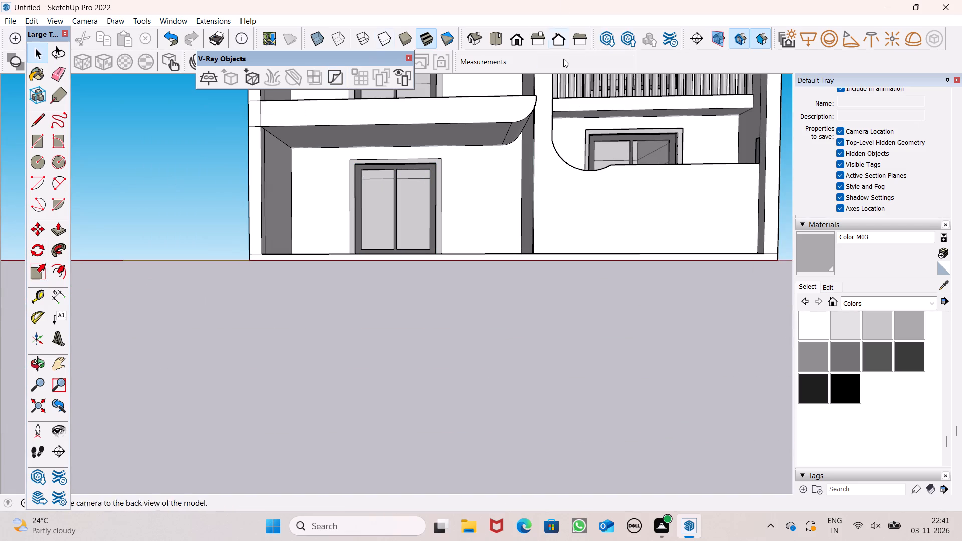
scroll(492, 197, down, 8)
middle_drag(541, 202, 546, 287)
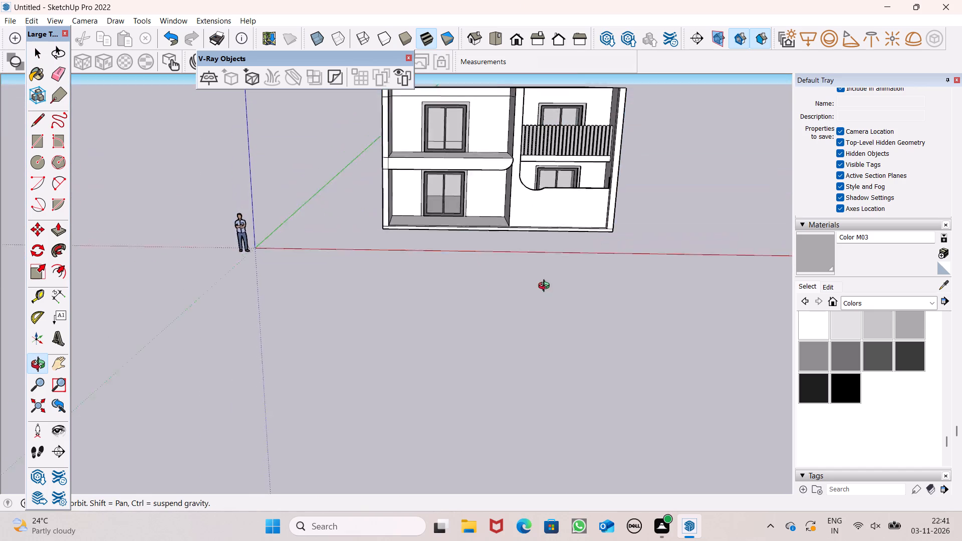
middle_drag(546, 287, 558, 286)
scroll(546, 219, down, 3)
scroll(609, 208, up, 3)
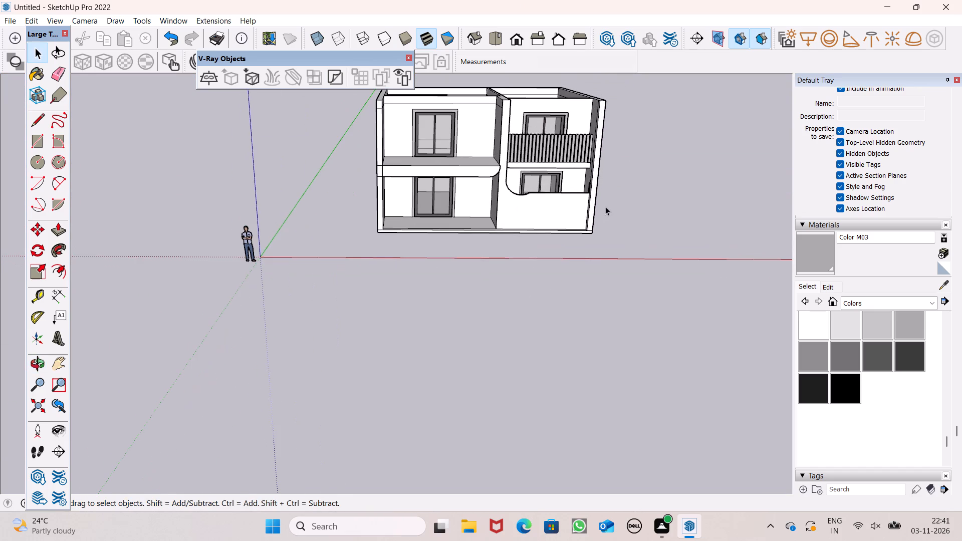
scroll(603, 214, up, 5)
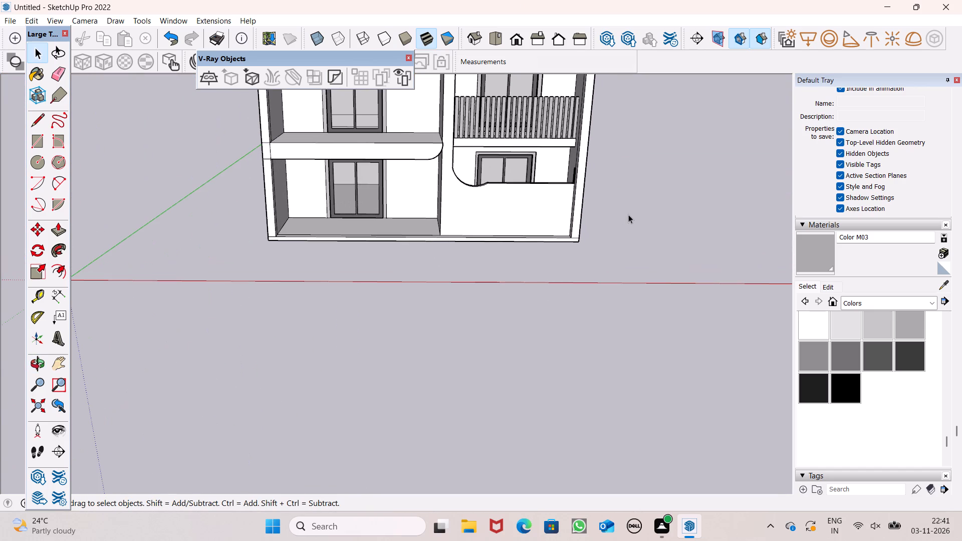
scroll(626, 212, up, 3)
scroll(499, 211, up, 5)
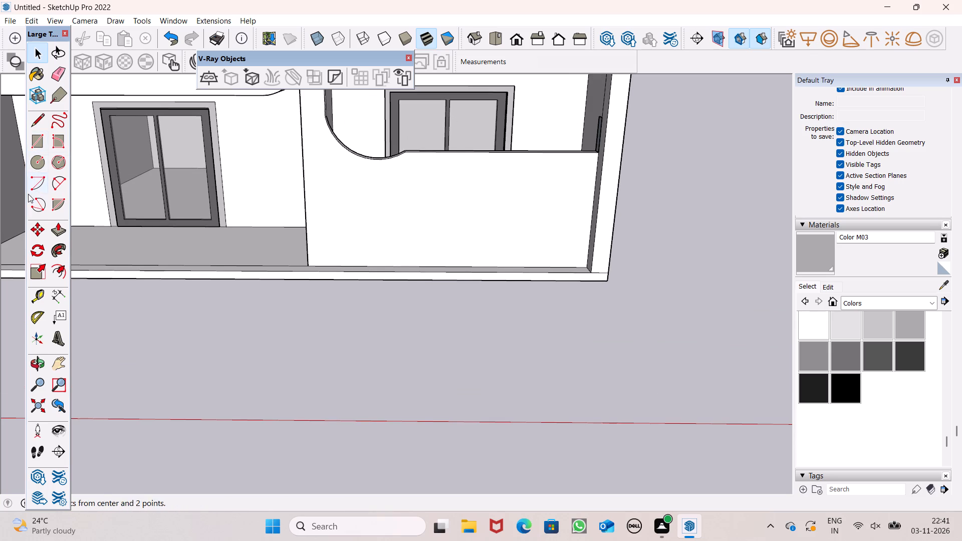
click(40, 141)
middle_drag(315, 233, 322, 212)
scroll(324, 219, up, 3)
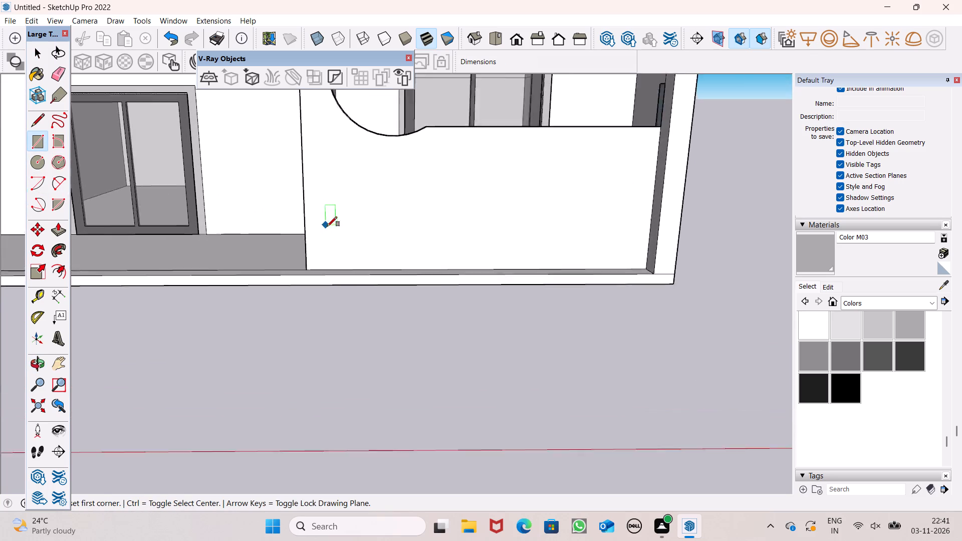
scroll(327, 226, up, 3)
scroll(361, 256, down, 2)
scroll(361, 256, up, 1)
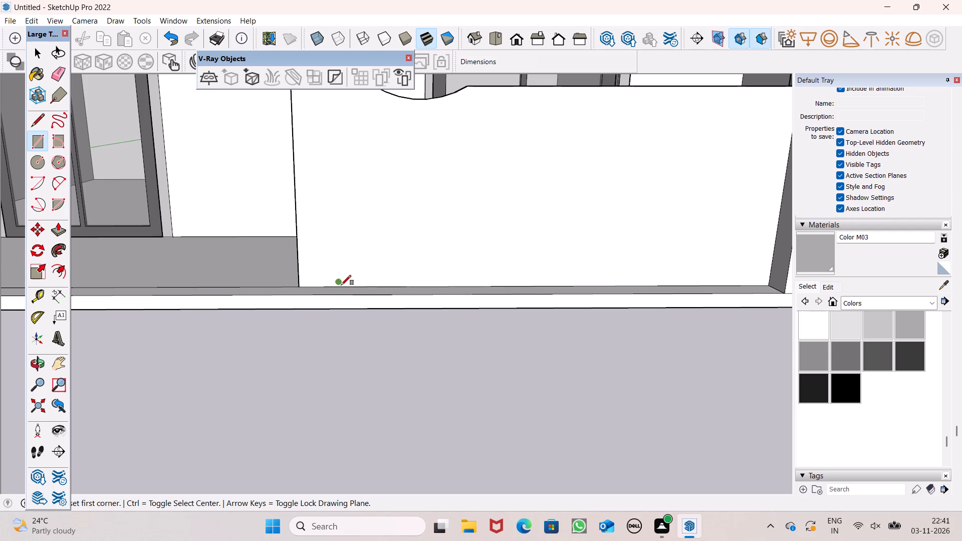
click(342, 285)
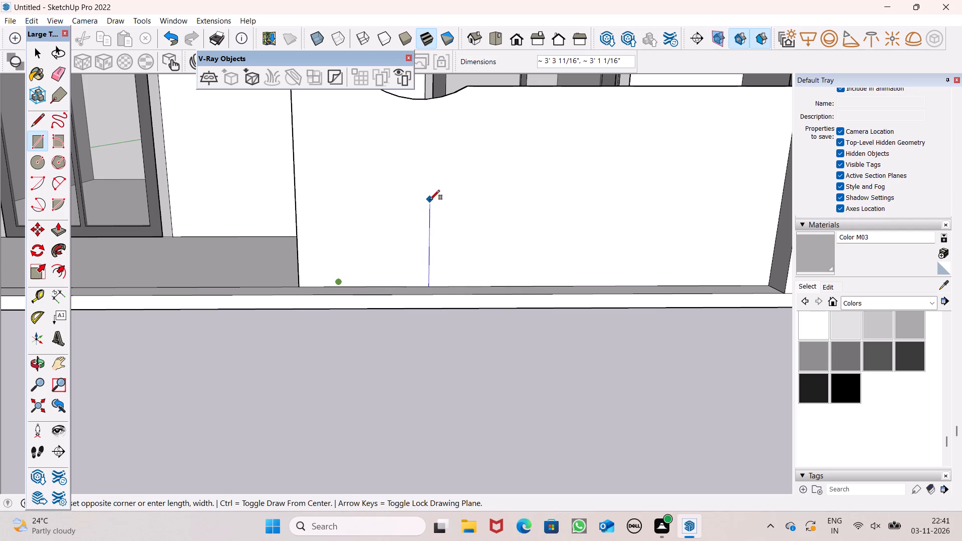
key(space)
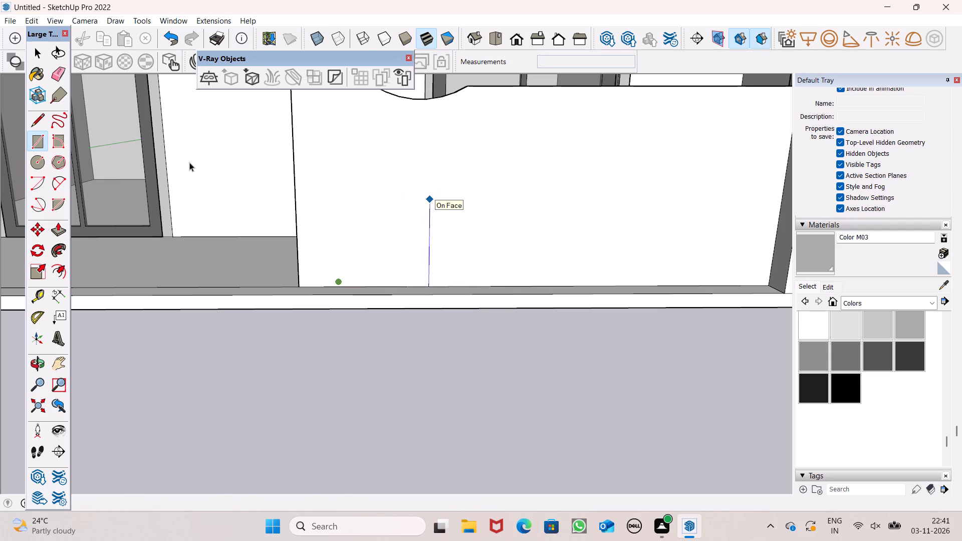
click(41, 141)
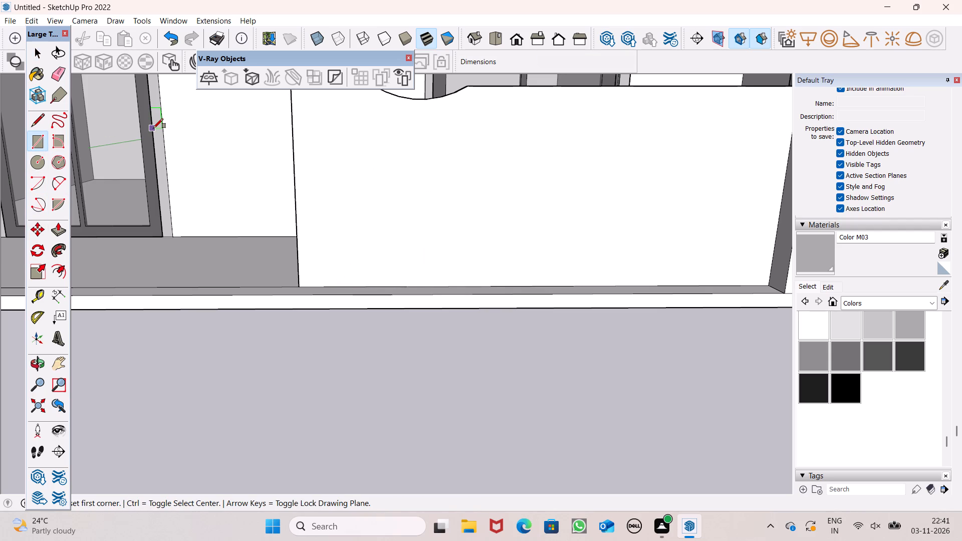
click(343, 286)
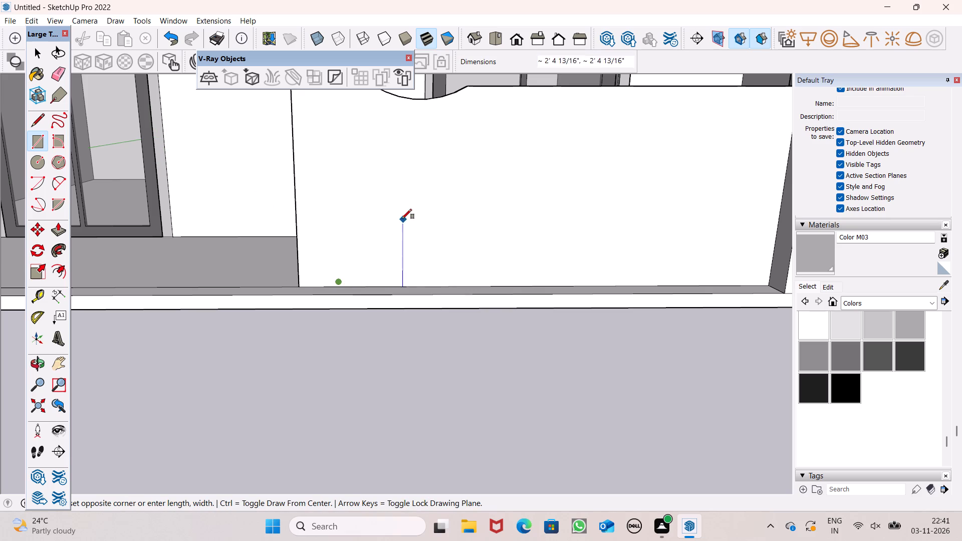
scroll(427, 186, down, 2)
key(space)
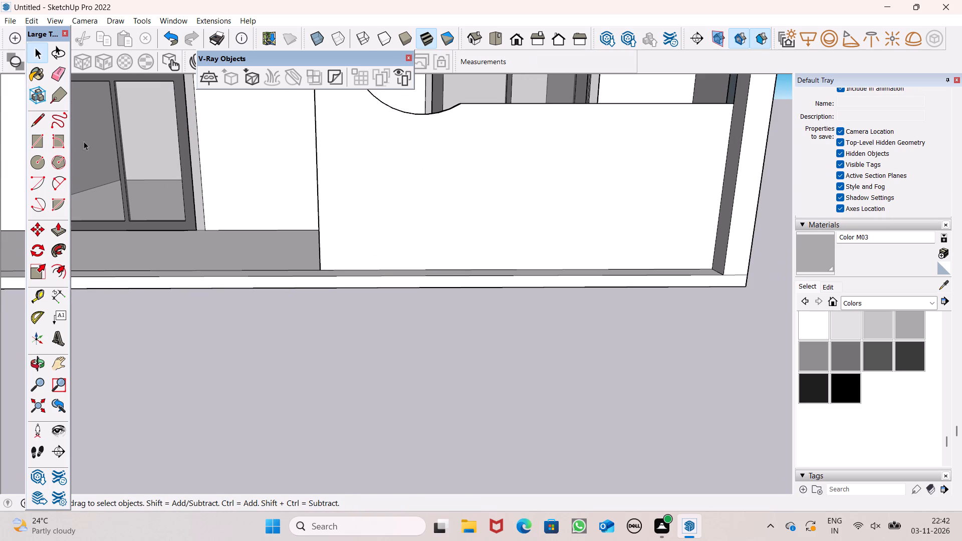
Draw an upright rectangle about 4' 11" high by 1' 11" wide on the low wall's front face, near its inner end at the base.
click(32, 138)
middle_drag(312, 247, 332, 235)
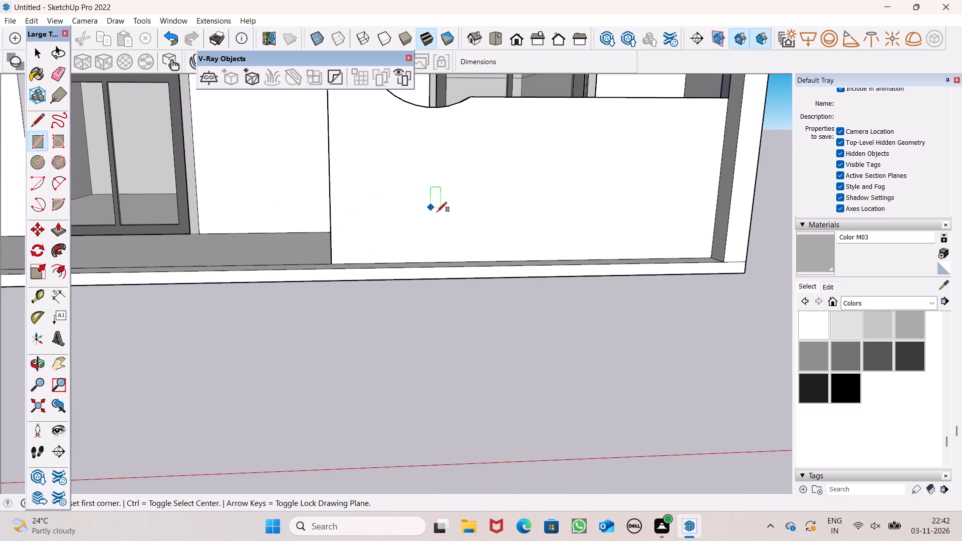
middle_drag(441, 211, 420, 212)
scroll(420, 212, up, 1)
scroll(412, 203, down, 3)
scroll(398, 164, up, 2)
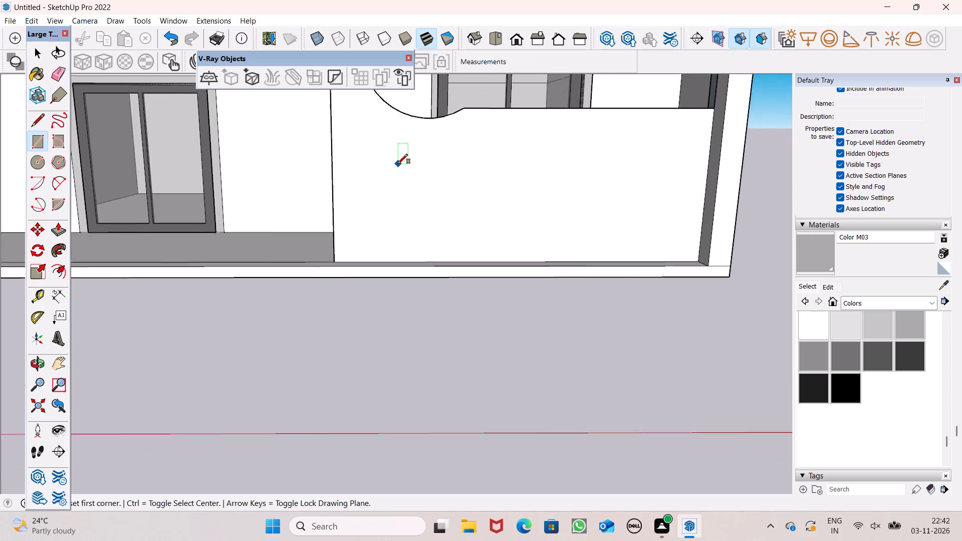
scroll(398, 164, up, 5)
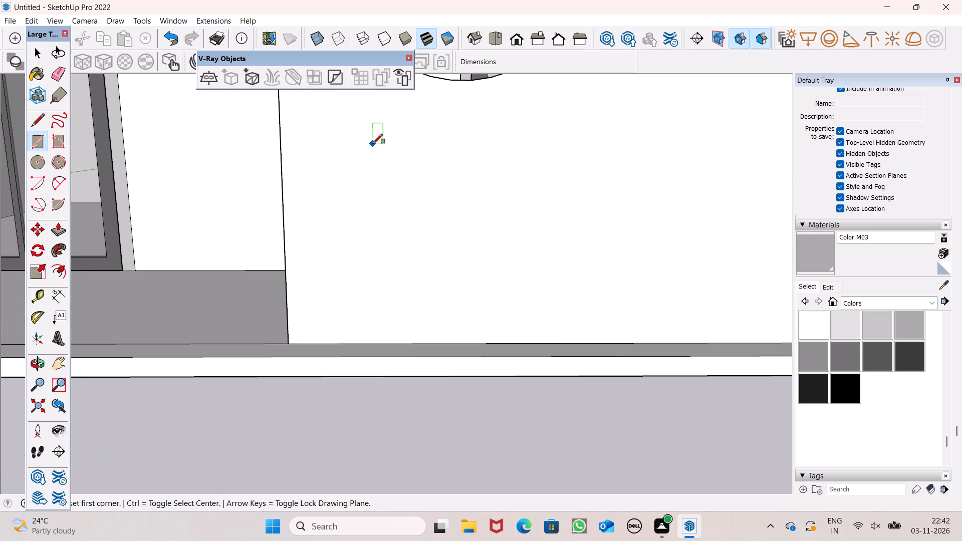
click(372, 140)
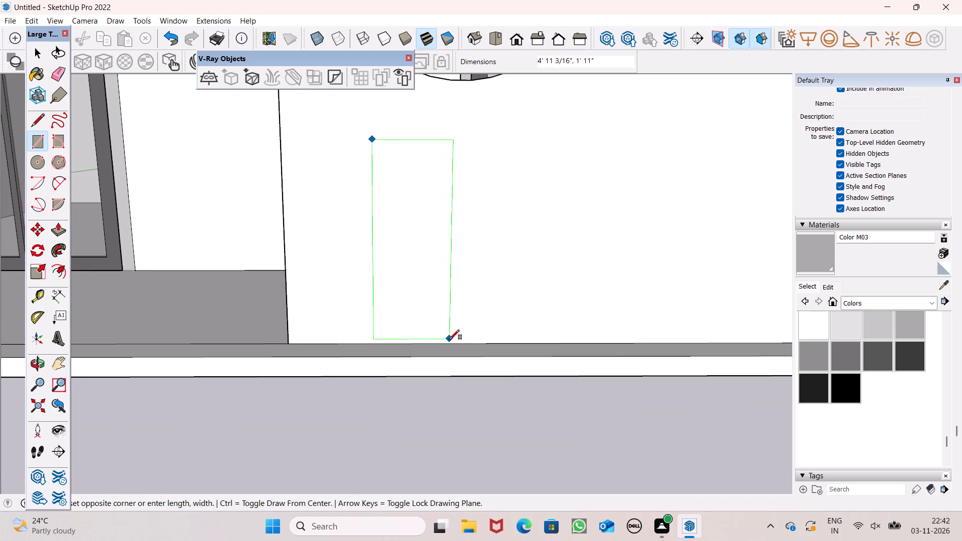
click(450, 341)
Draw an upward arc between the rectangle's two sides just below its top edge, with a bulge of about 9 7/16".
scroll(400, 303, down, 7)
middle_drag(456, 306, 461, 293)
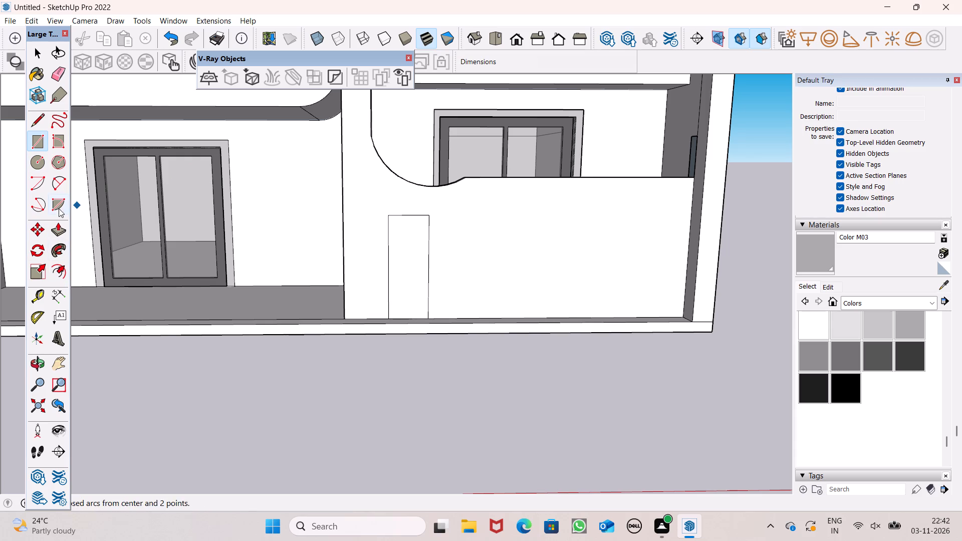
click(57, 177)
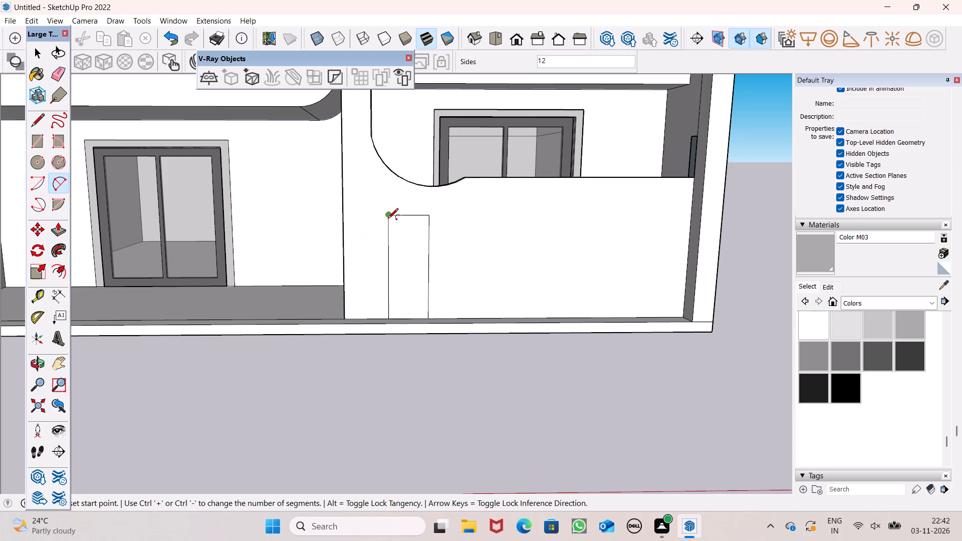
scroll(393, 223, up, 6)
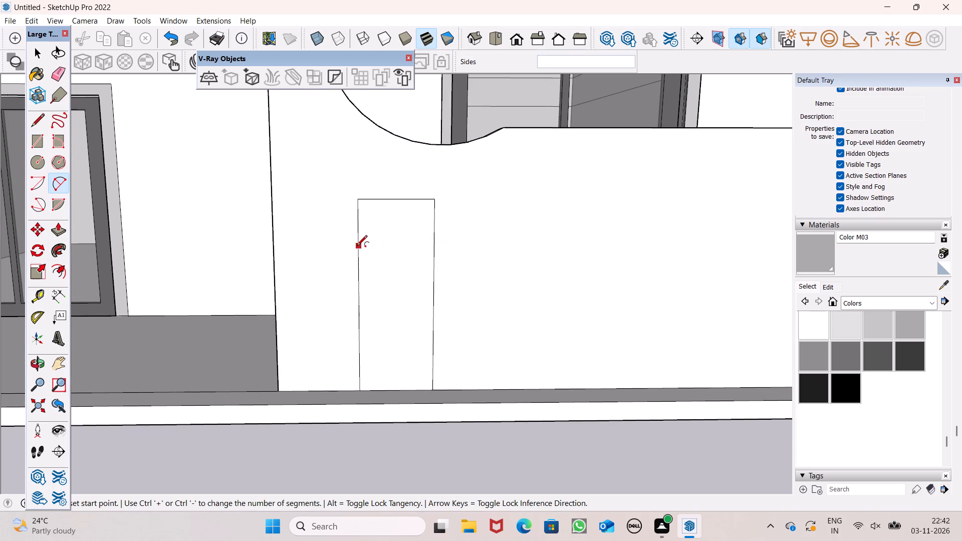
click(356, 244)
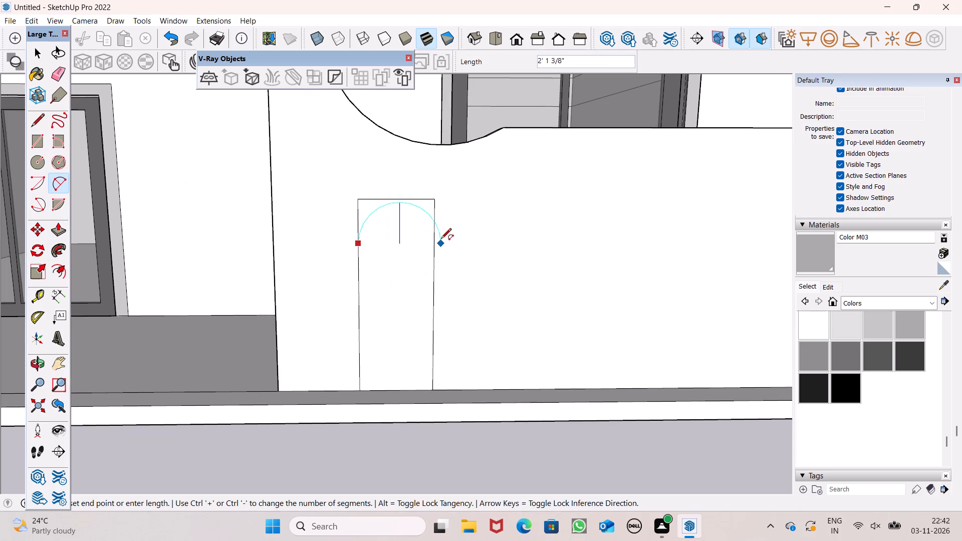
click(434, 242)
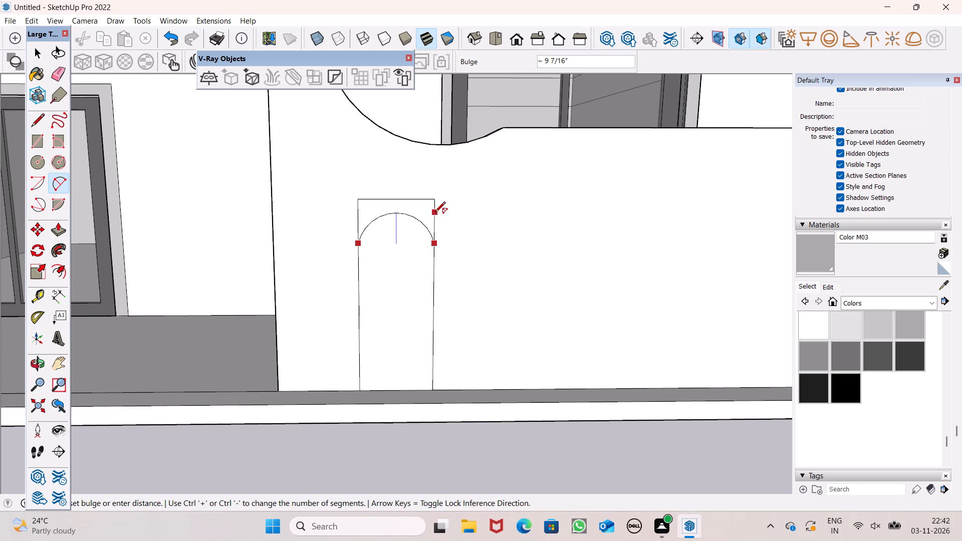
click(435, 213)
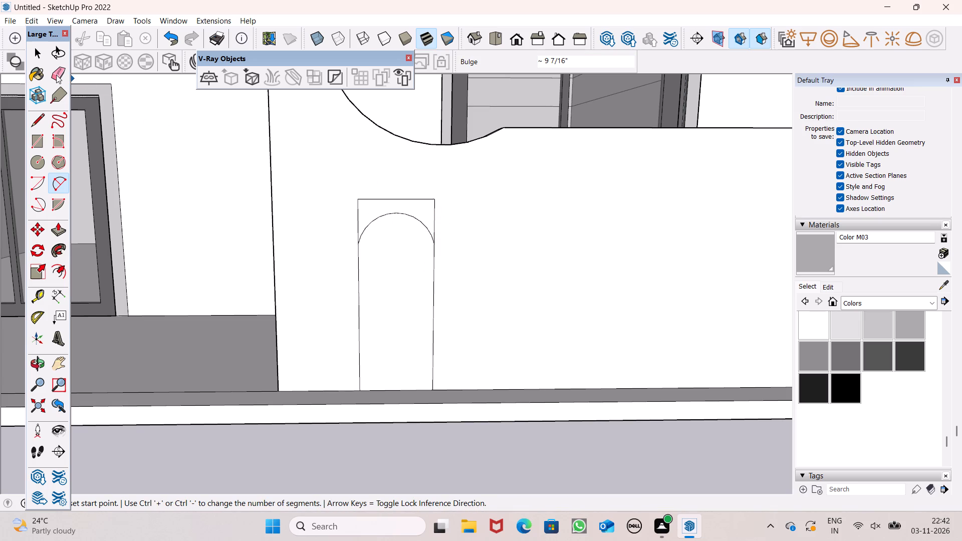
Erase the rectangle's top edge and the side stubs above the arc, leaving only the arched outline.
click(56, 74)
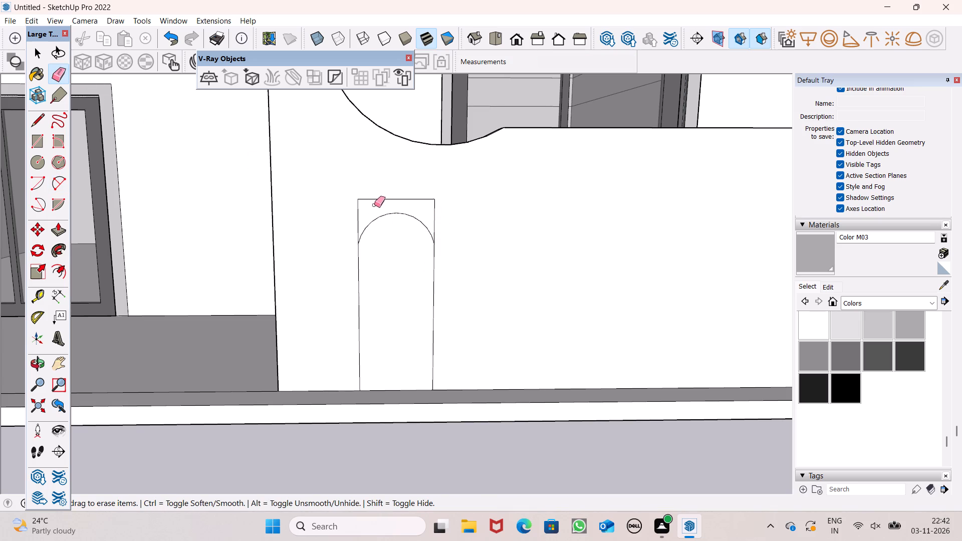
drag(363, 193, 353, 206)
click(434, 201)
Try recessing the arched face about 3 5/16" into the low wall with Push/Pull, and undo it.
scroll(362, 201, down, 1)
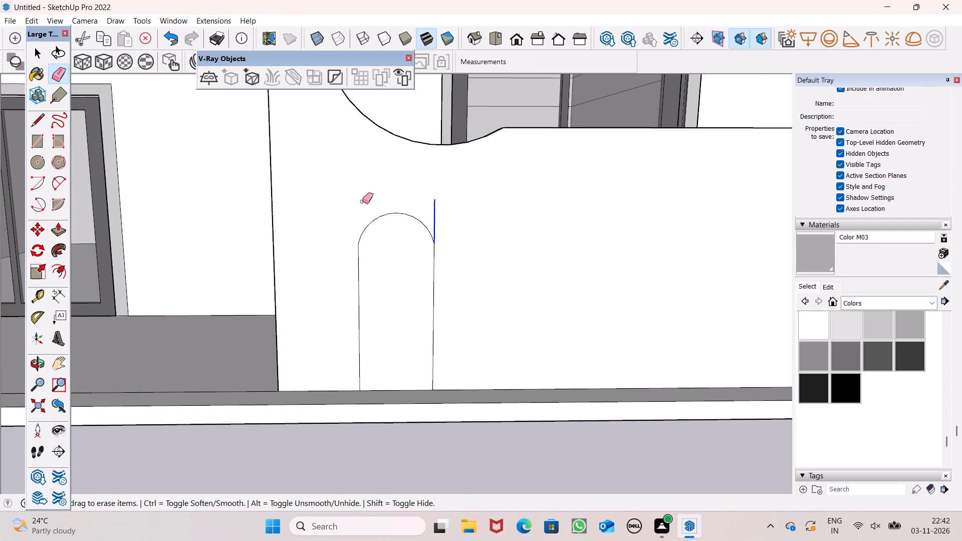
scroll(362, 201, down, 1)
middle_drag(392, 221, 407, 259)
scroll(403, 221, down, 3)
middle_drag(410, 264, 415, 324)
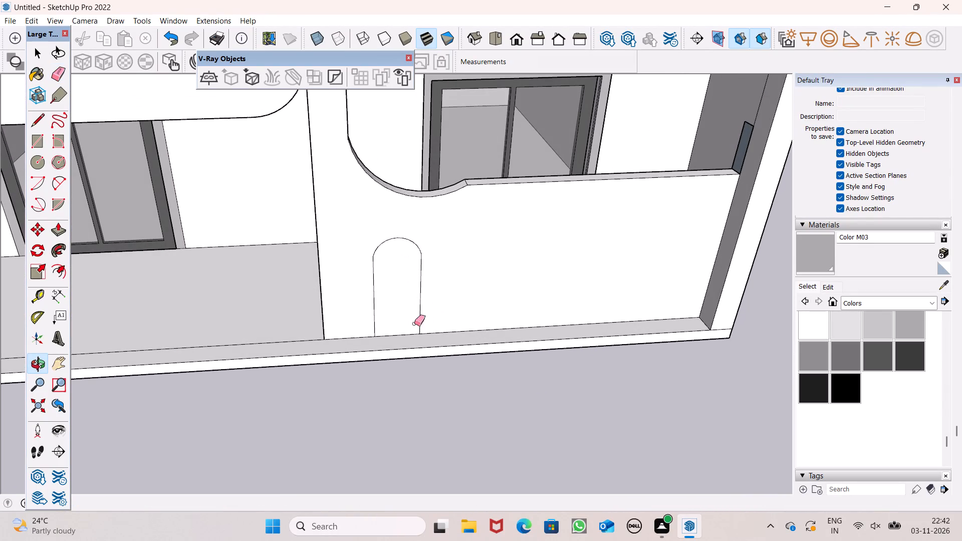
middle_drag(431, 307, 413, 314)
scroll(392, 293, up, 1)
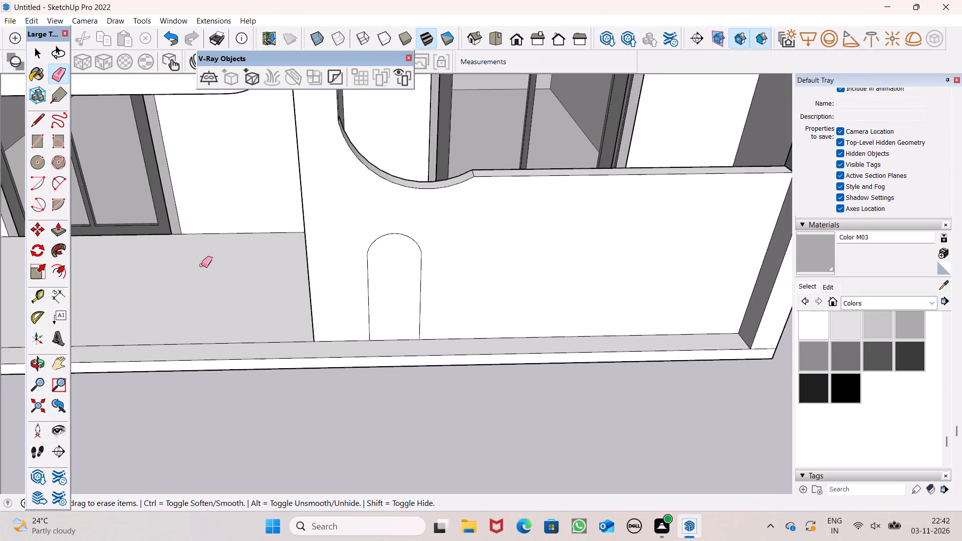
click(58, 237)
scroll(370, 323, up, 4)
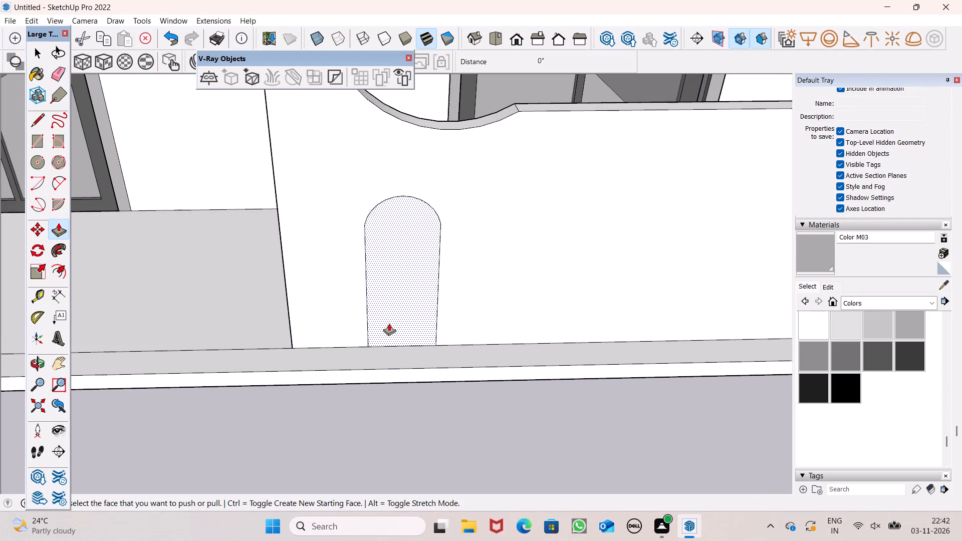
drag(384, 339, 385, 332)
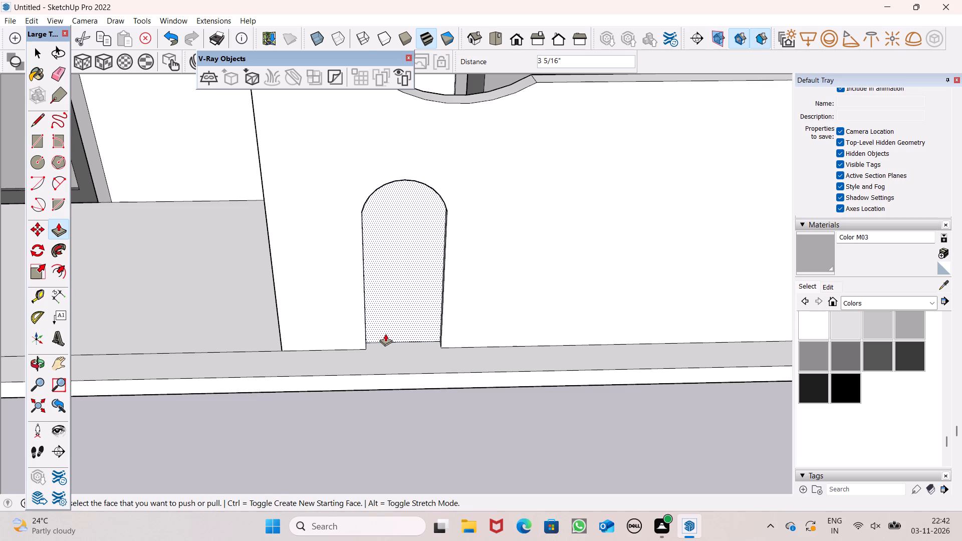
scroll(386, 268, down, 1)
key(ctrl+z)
Offset the arched outline outward to form a narrow border around it on the low wall.
middle_drag(491, 274, 490, 289)
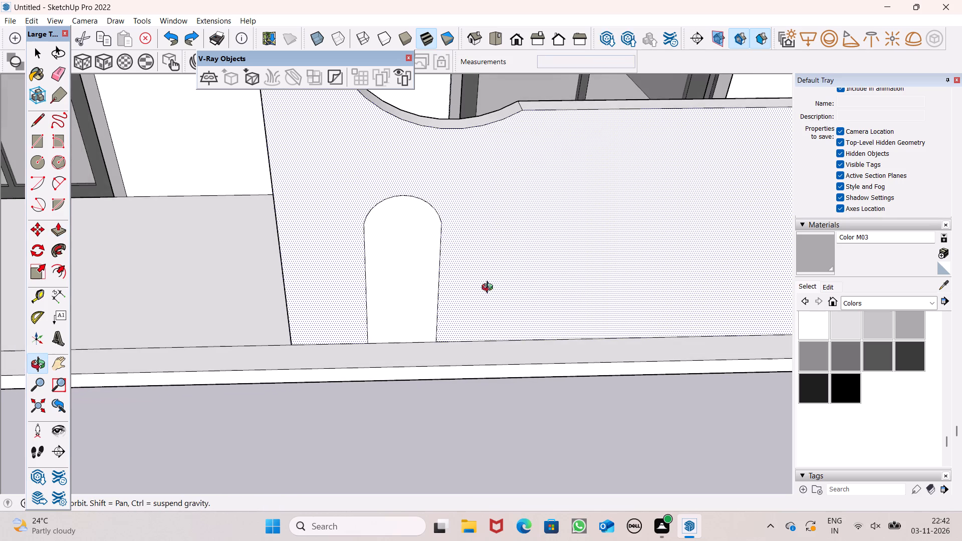
middle_drag(490, 289, 489, 289)
key(space)
click(60, 268)
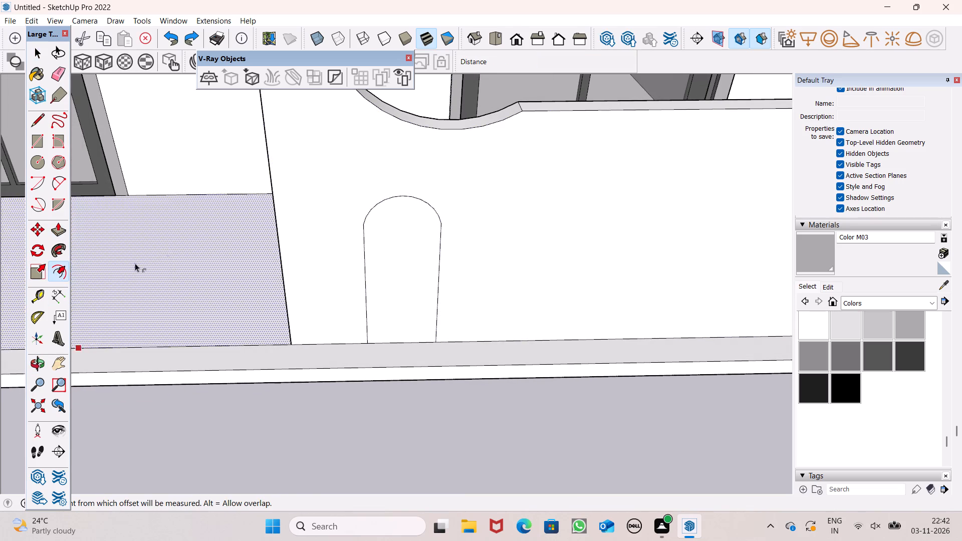
drag(383, 226, 383, 213)
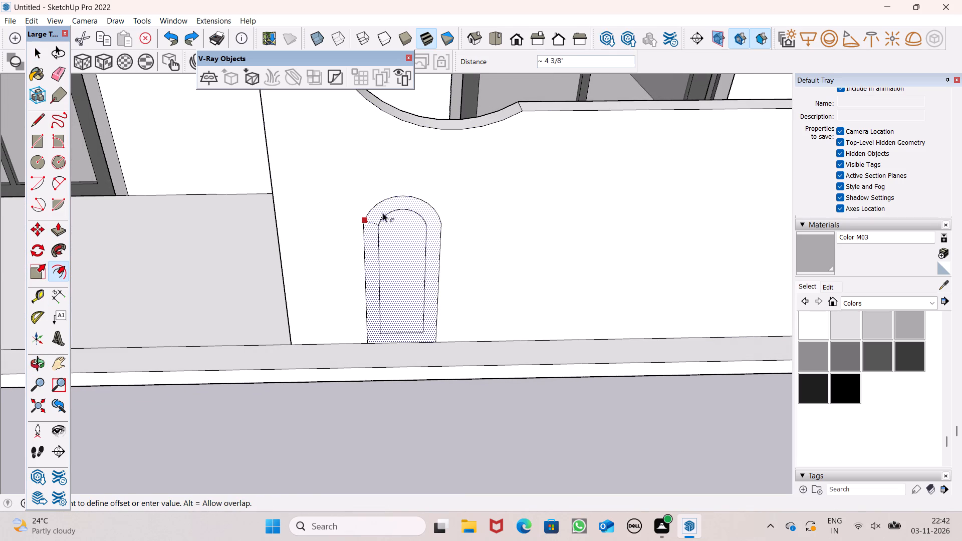
drag(383, 213, 377, 169)
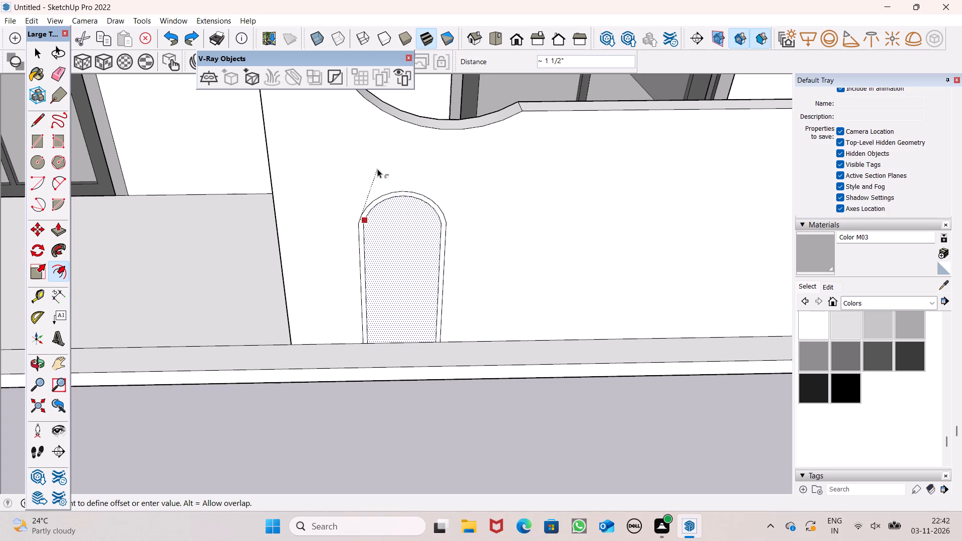
drag(377, 169, 376, 163)
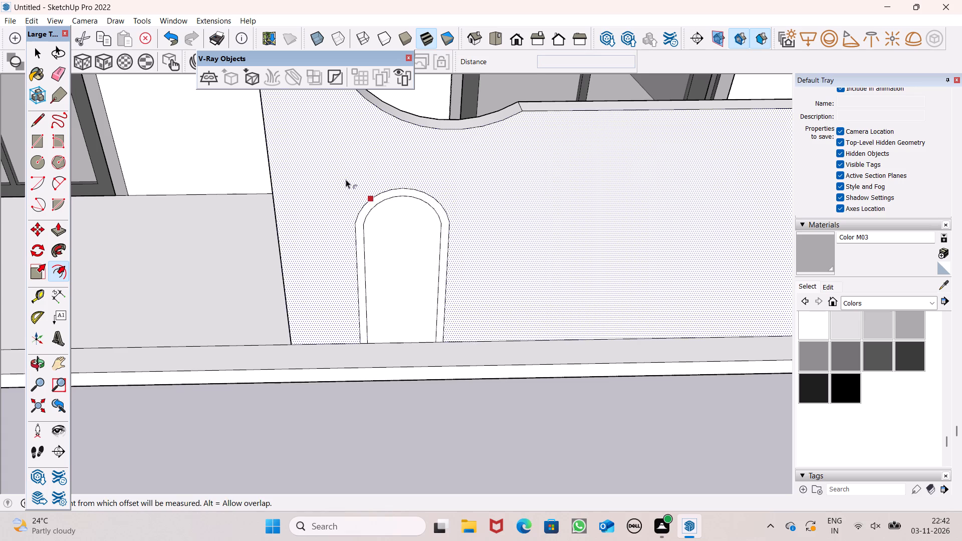
Extrude the narrow arched border 2" out from the low wall's face with Push/Pull.
scroll(342, 183, down, 5)
key(space)
drag(312, 382, 312, 377)
middle_drag(367, 315, 402, 292)
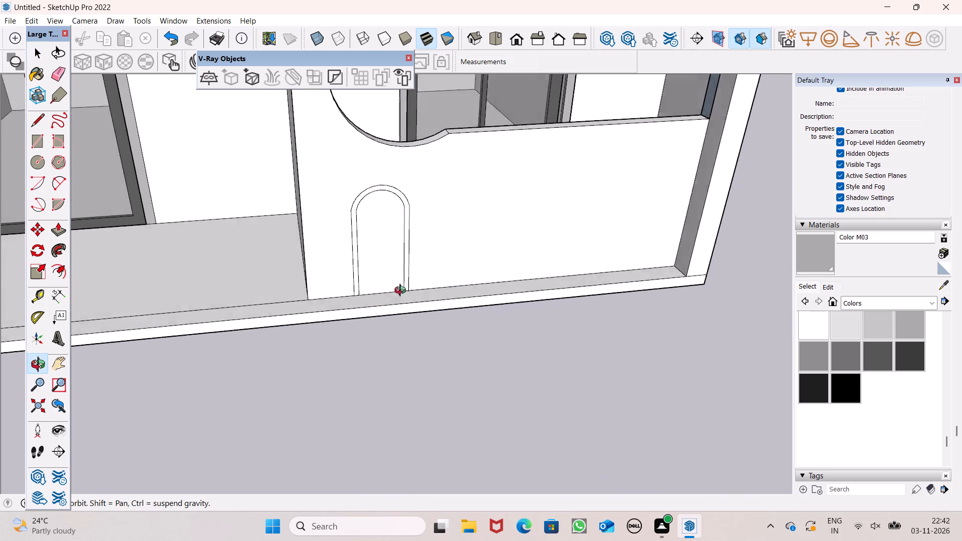
middle_drag(402, 292, 397, 295)
scroll(432, 218, up, 6)
scroll(430, 212, down, 5)
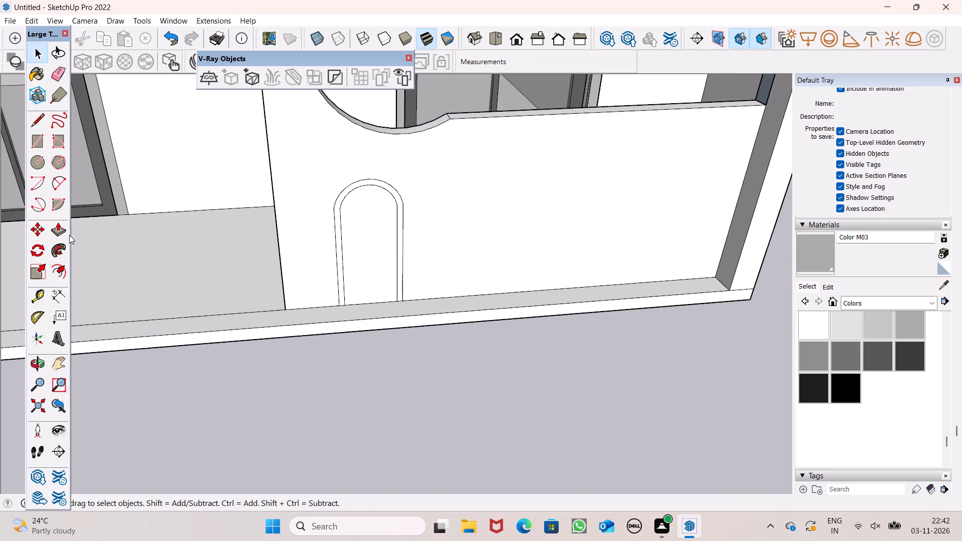
click(69, 235)
click(61, 231)
middle_drag(353, 234, 350, 242)
scroll(396, 244, up, 5)
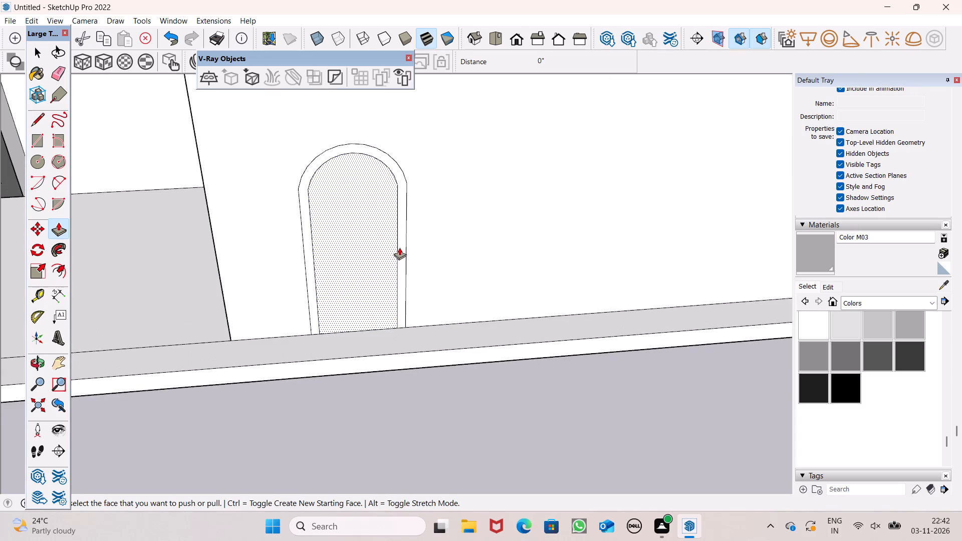
click(400, 249)
scroll(339, 236, down, 4)
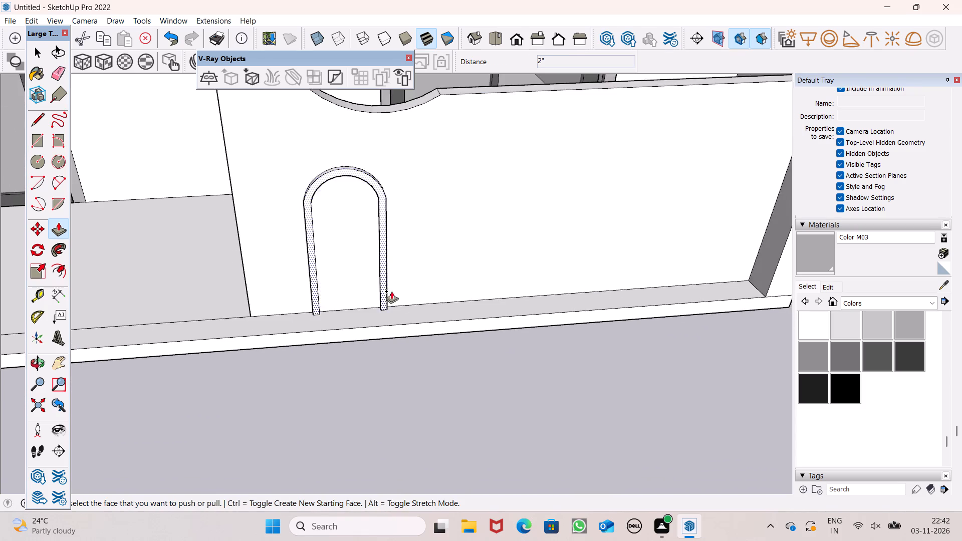
middle_drag(392, 290, 348, 245)
key(space)
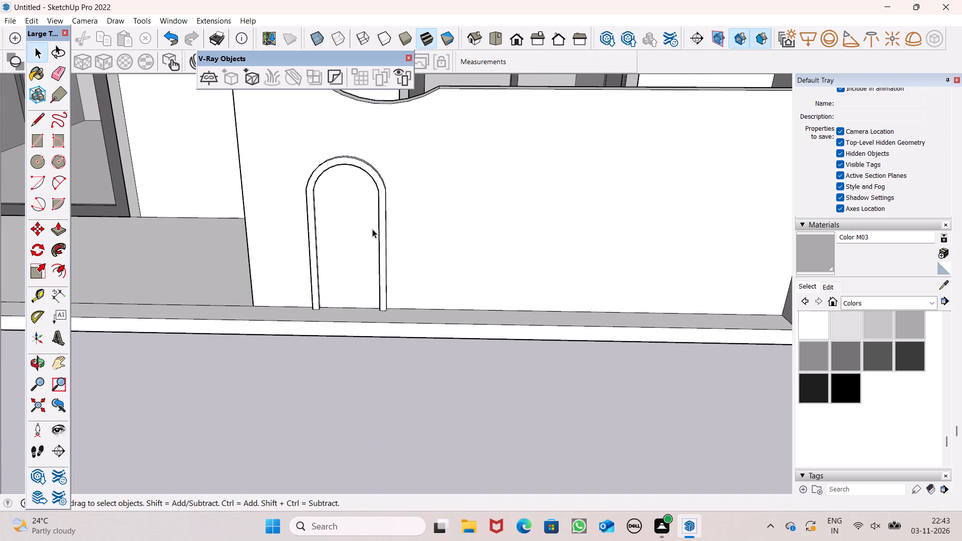
Examine the raised arch frame on the low wall from several angles and review the whole front facade.
scroll(463, 253, down, 6)
middle_drag(431, 278, 289, 229)
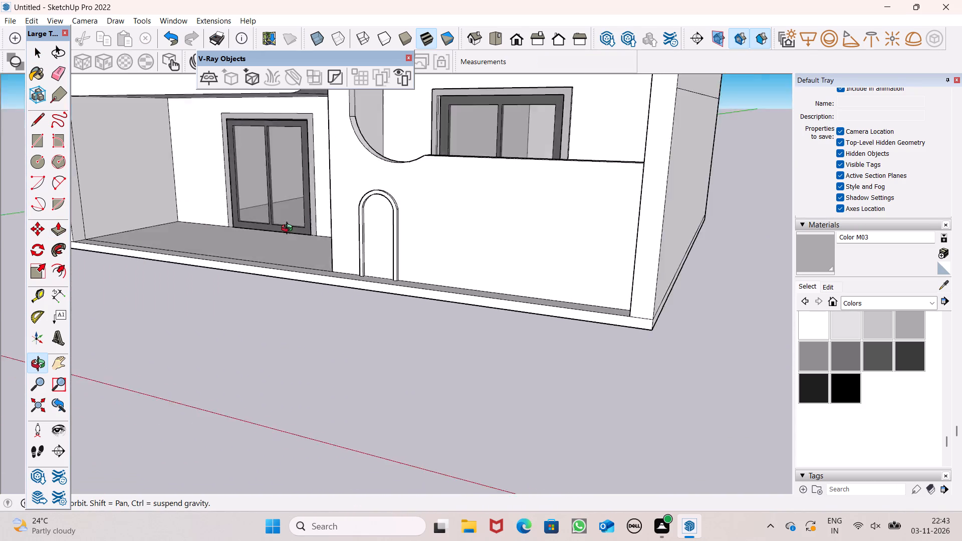
middle_drag(289, 229, 483, 318)
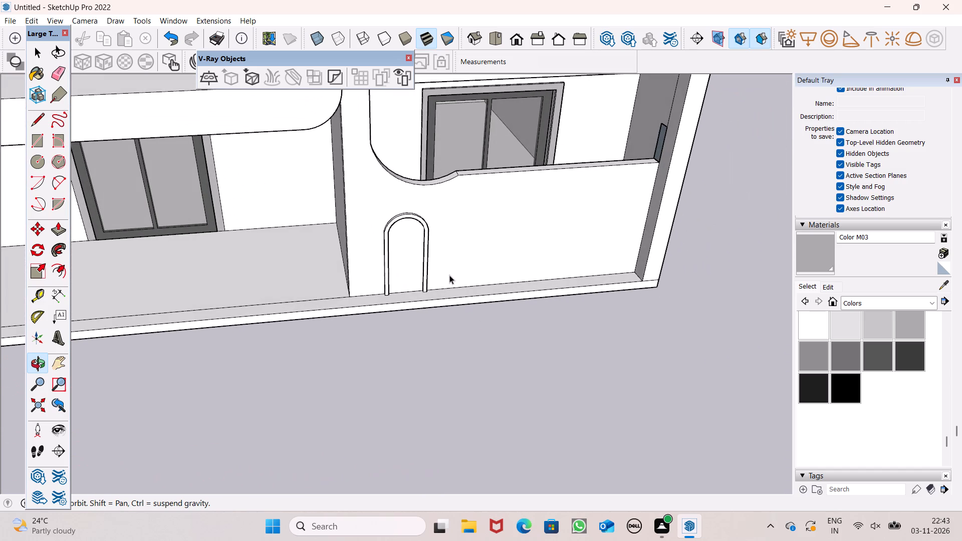
scroll(415, 250, down, 2)
middle_drag(437, 273, 442, 301)
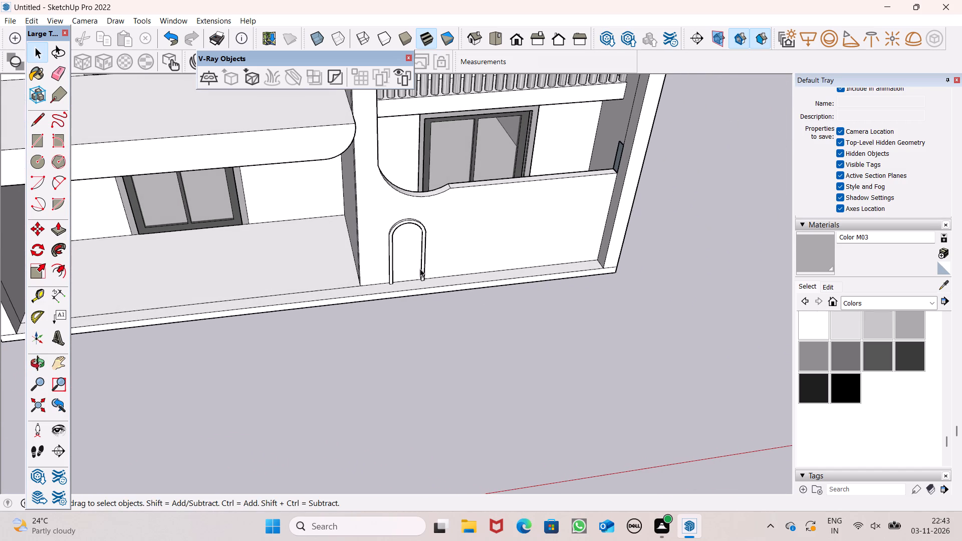
scroll(417, 266, up, 4)
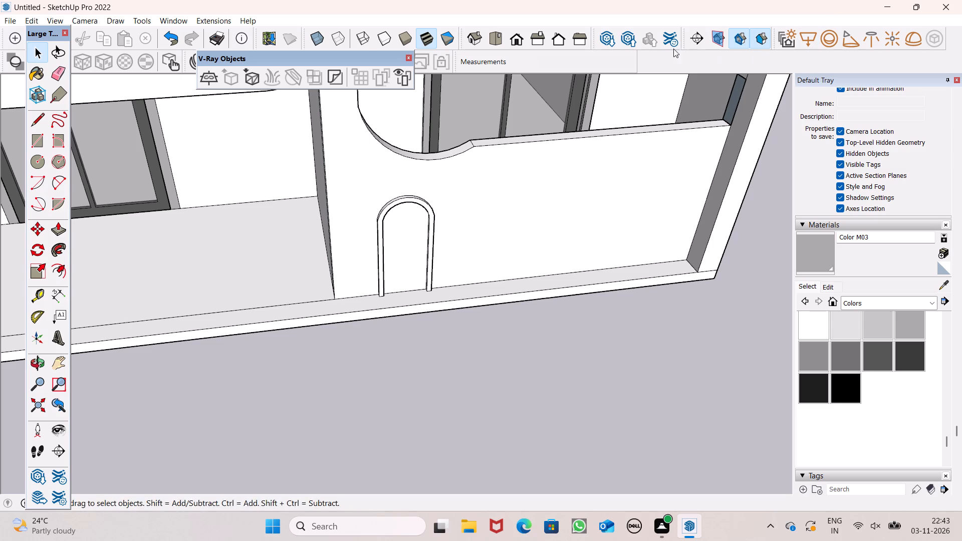
scroll(513, 166, down, 6)
middle_drag(537, 242, 478, 164)
scroll(501, 185, up, 1)
scroll(512, 203, down, 7)
key(space)
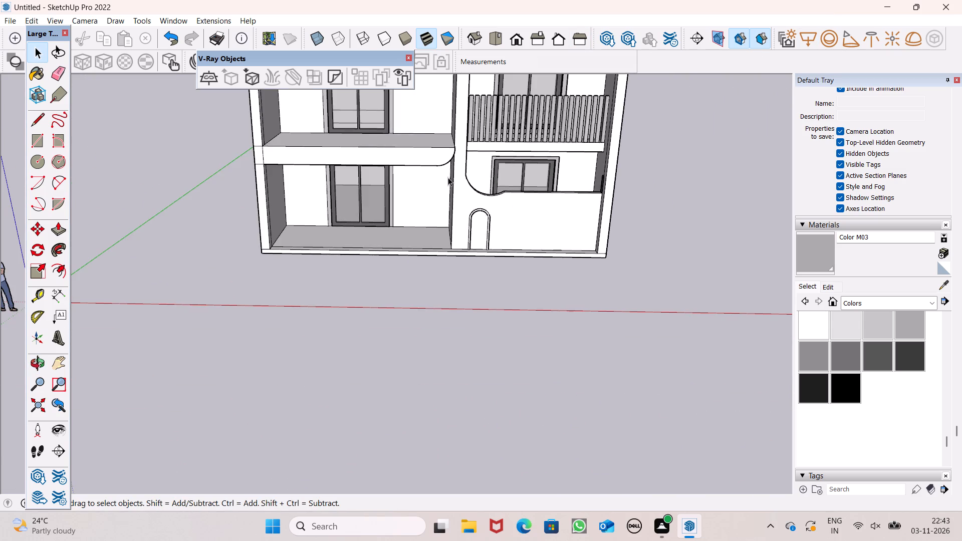
scroll(446, 178, down, 4)
middle_drag(455, 191, 463, 167)
scroll(447, 183, down, 6)
scroll(406, 135, up, 6)
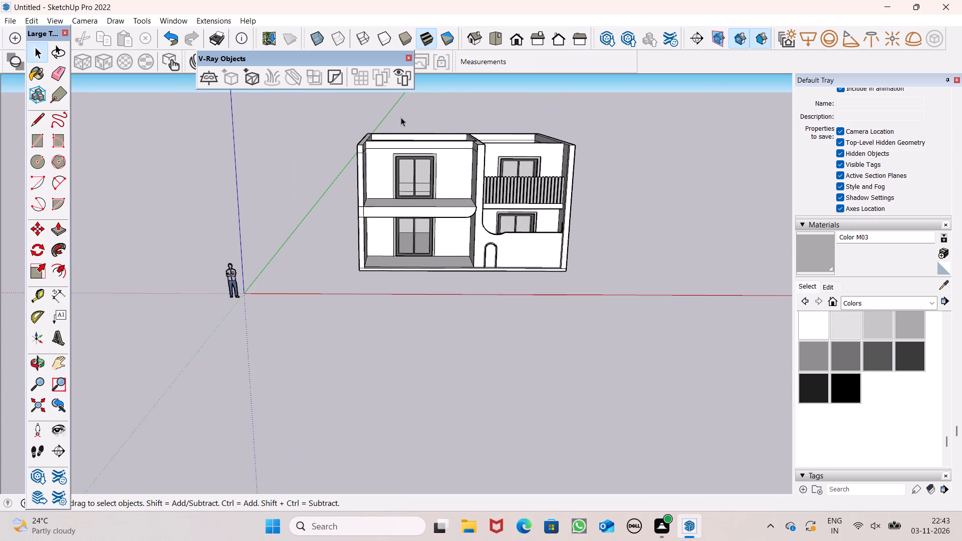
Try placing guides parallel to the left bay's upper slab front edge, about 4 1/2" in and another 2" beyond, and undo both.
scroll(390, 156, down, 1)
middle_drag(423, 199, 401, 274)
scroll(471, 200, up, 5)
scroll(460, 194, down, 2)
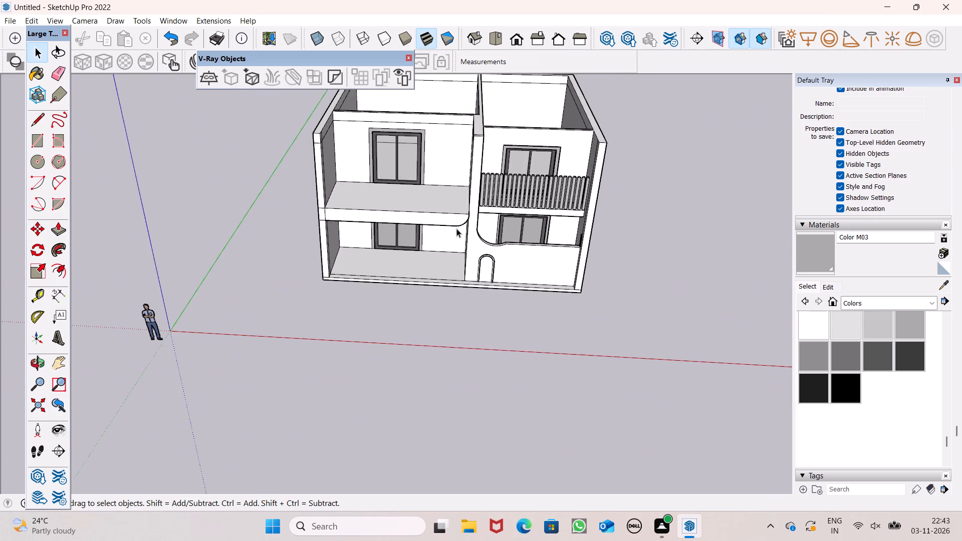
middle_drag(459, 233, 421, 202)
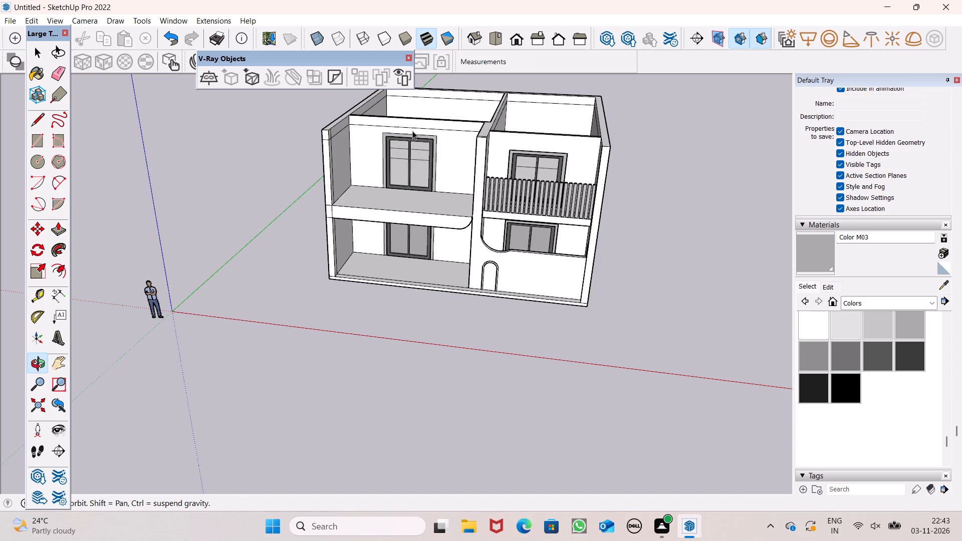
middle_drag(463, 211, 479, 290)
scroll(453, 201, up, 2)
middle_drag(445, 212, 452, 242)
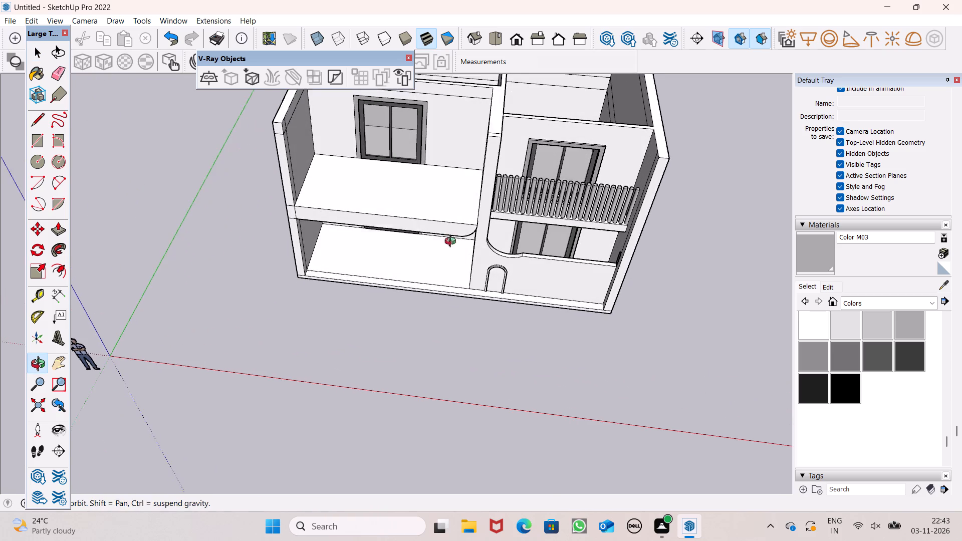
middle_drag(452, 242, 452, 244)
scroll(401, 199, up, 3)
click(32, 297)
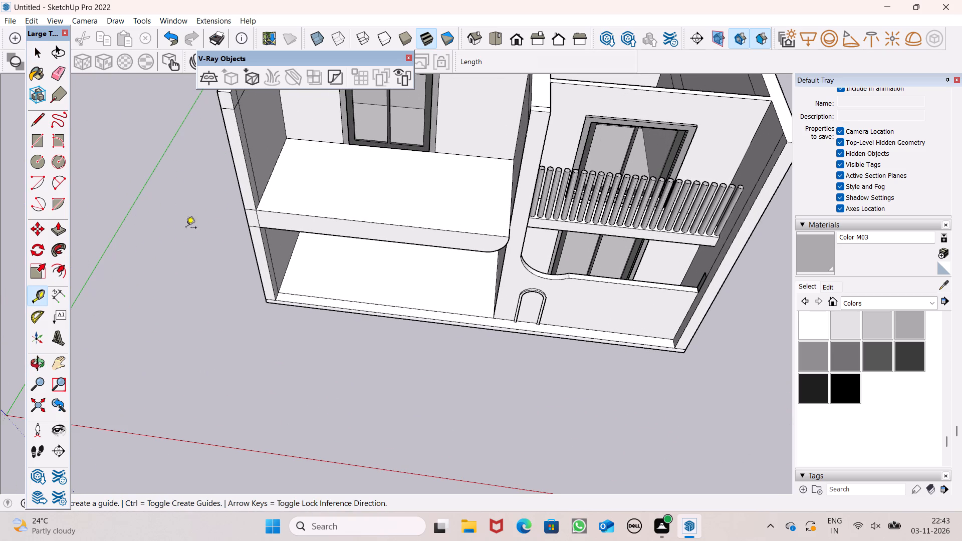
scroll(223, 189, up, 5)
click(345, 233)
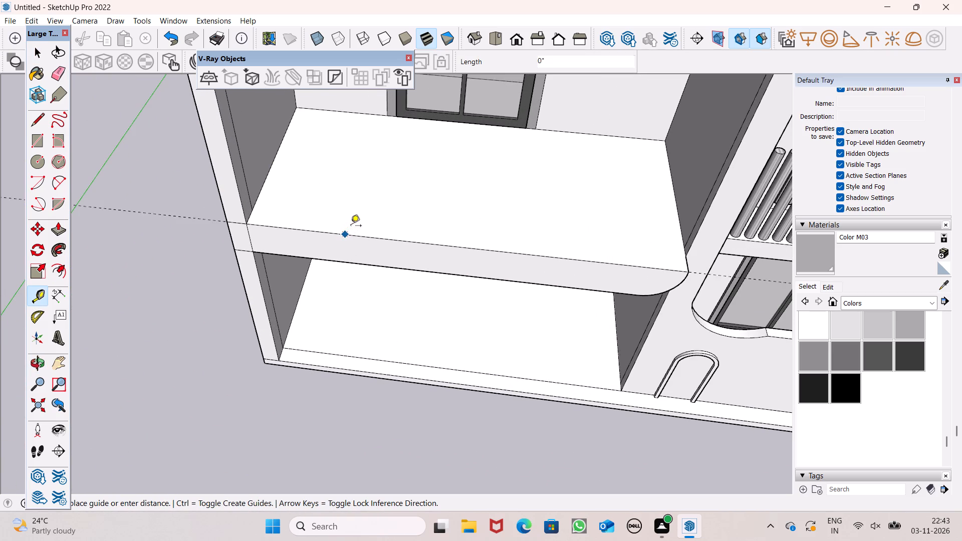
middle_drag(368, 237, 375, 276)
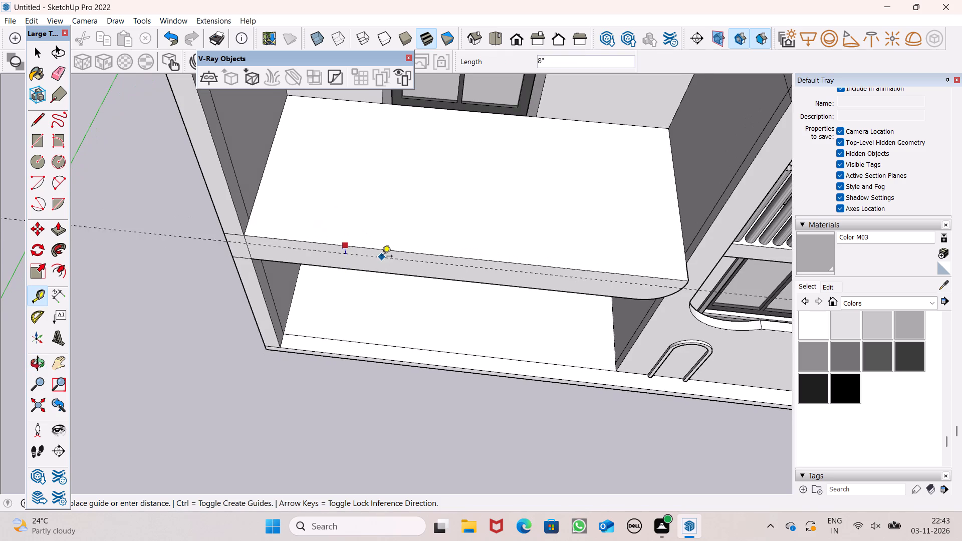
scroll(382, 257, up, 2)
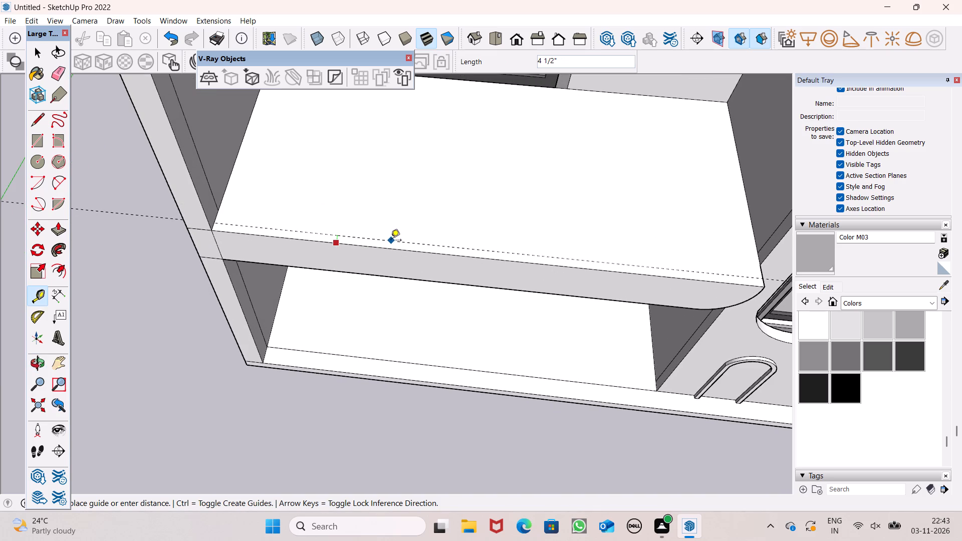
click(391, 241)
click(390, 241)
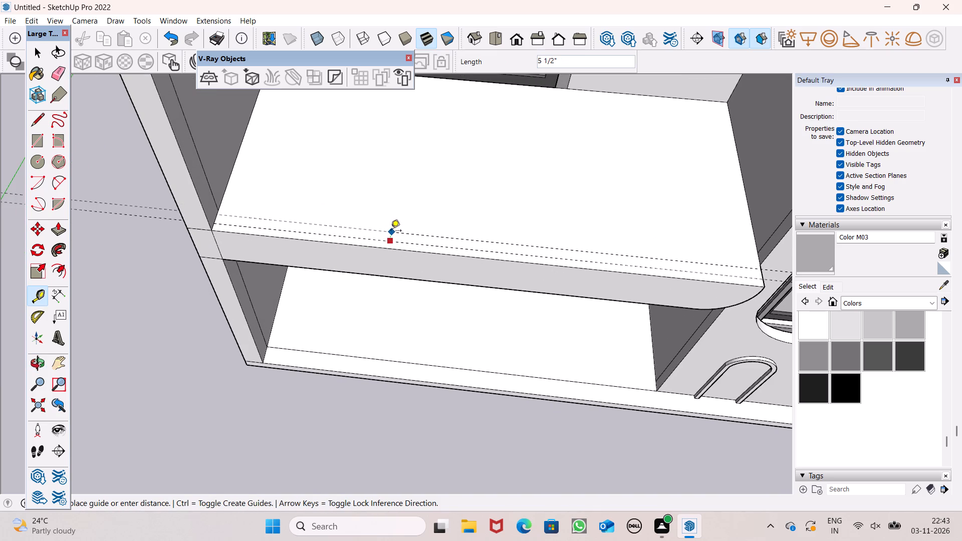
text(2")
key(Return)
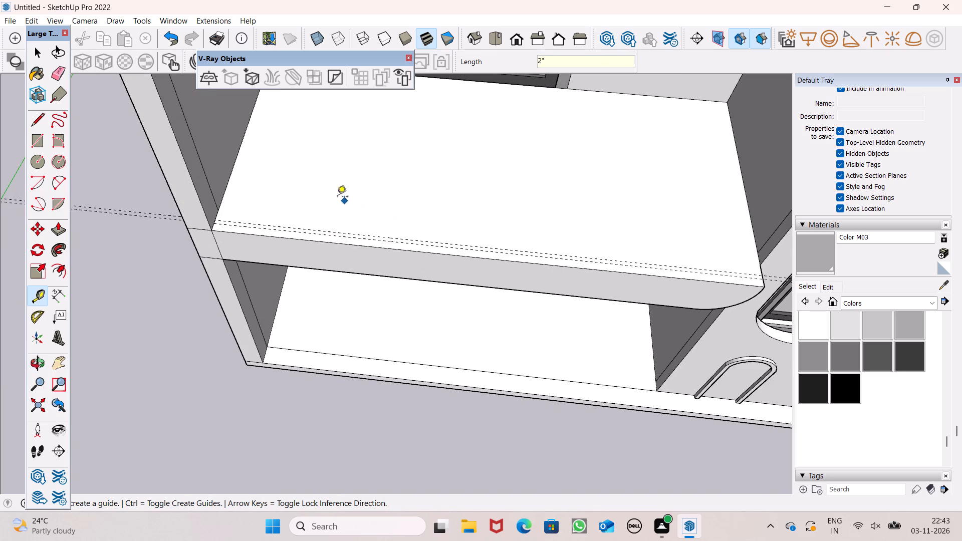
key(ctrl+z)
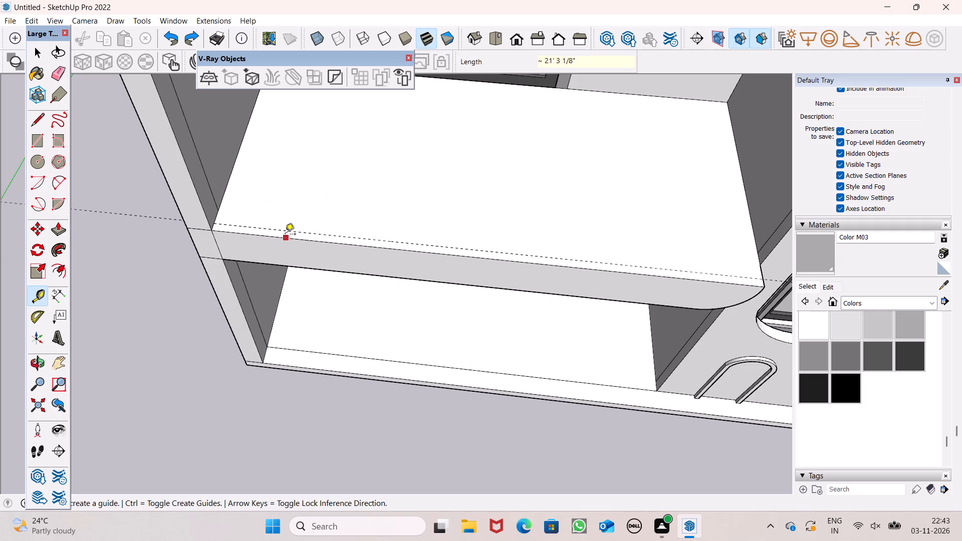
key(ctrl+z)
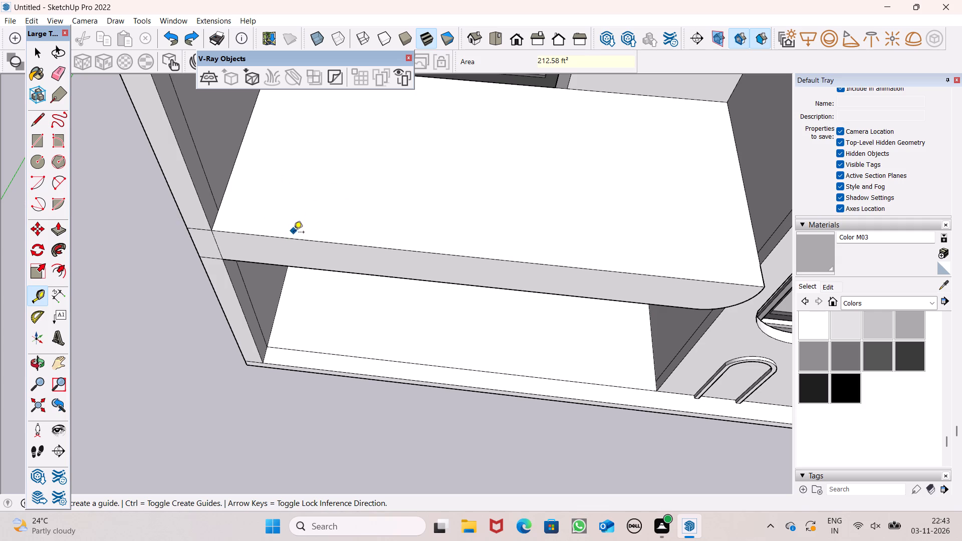
Place a guide about 11" in from the front edge of the left bay's upper floor slab.
click(292, 236)
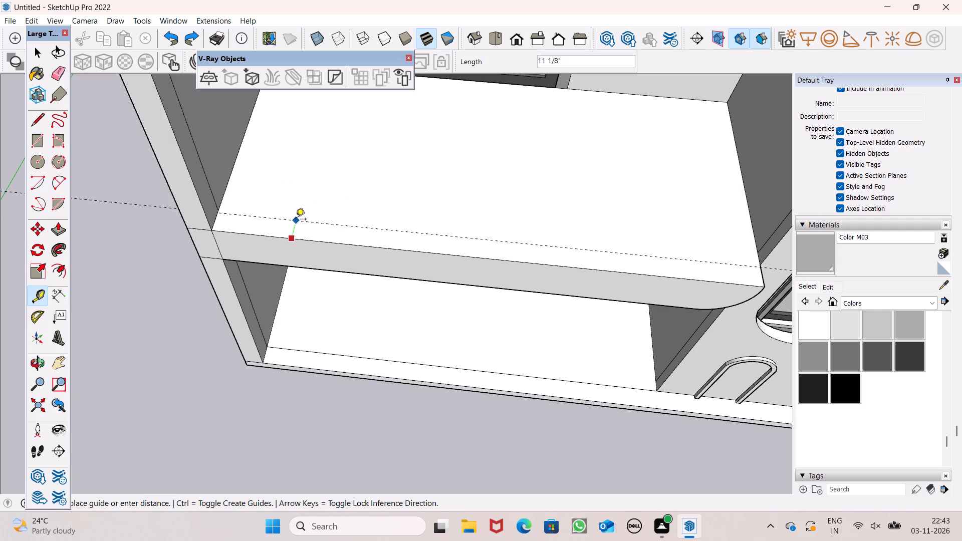
click(296, 219)
key(space)
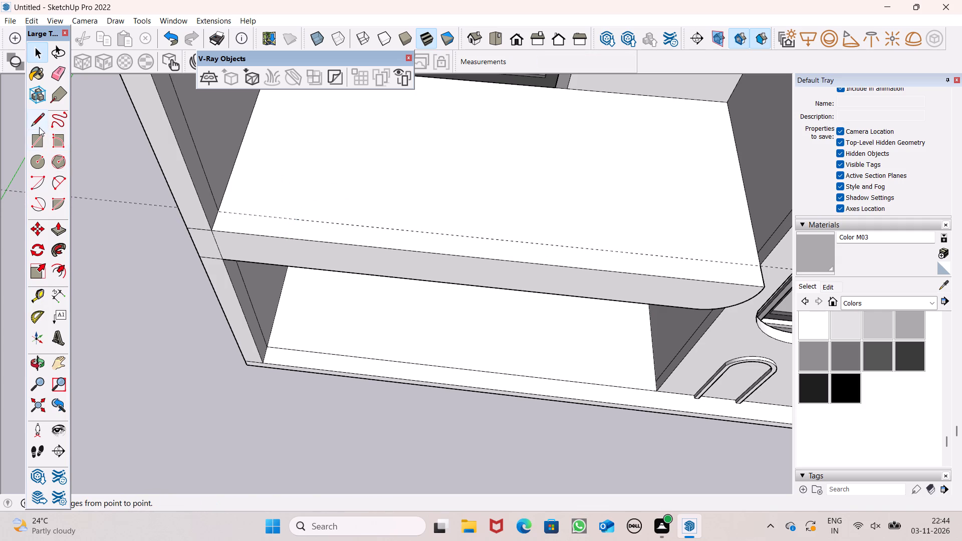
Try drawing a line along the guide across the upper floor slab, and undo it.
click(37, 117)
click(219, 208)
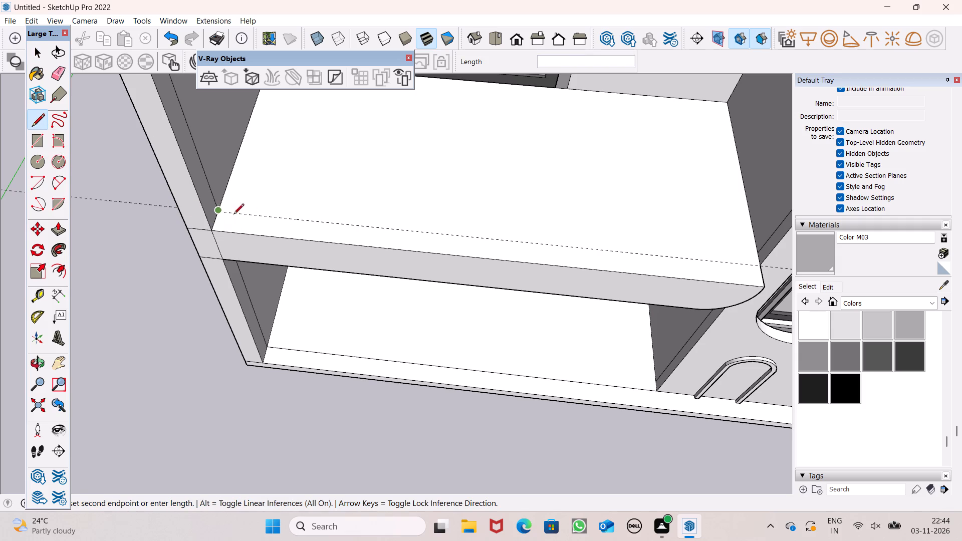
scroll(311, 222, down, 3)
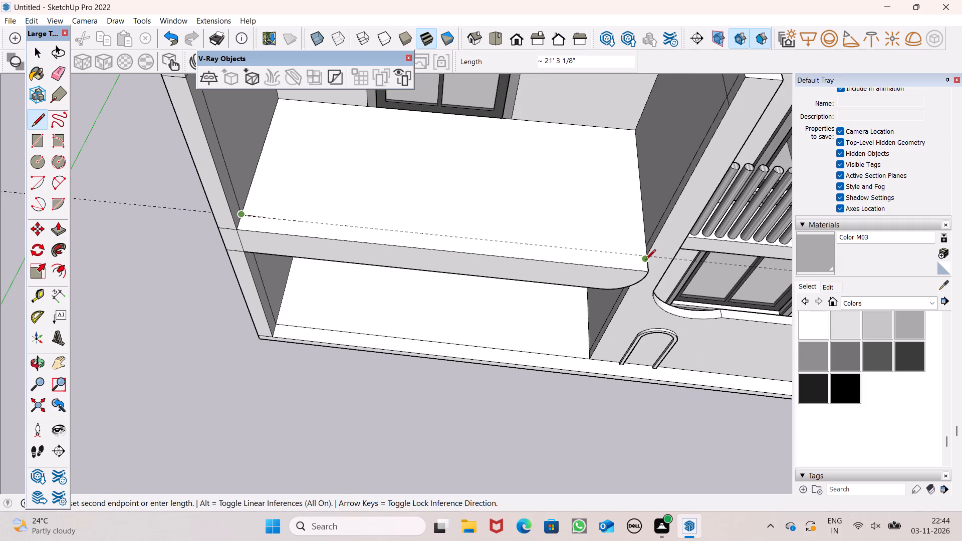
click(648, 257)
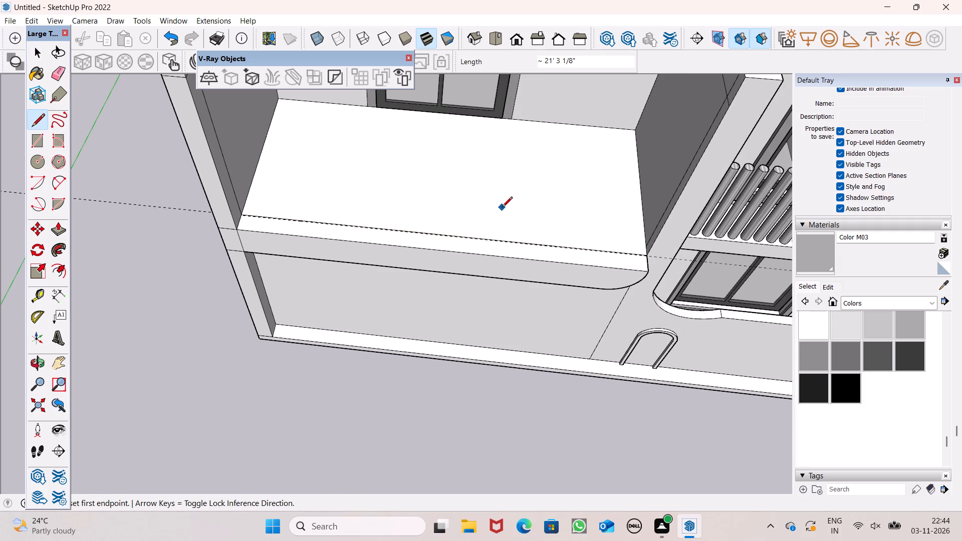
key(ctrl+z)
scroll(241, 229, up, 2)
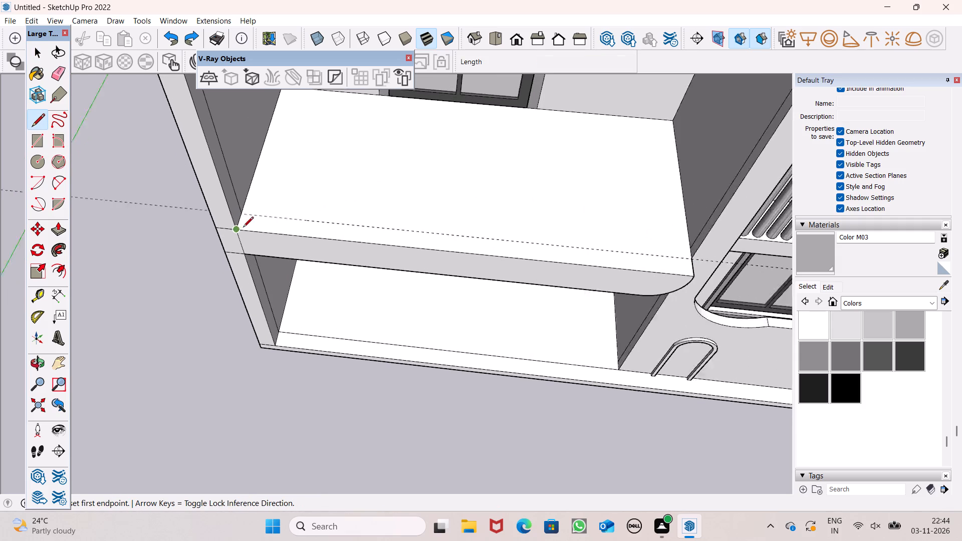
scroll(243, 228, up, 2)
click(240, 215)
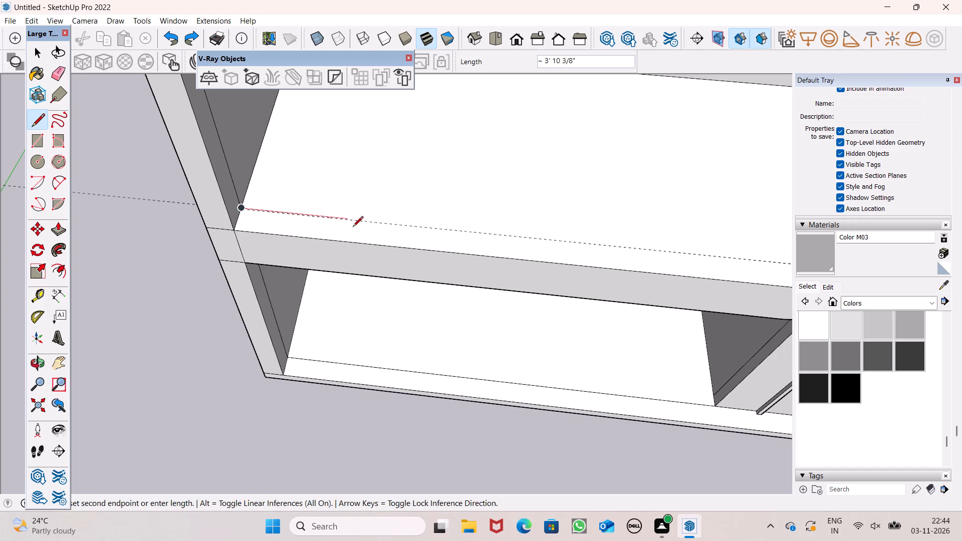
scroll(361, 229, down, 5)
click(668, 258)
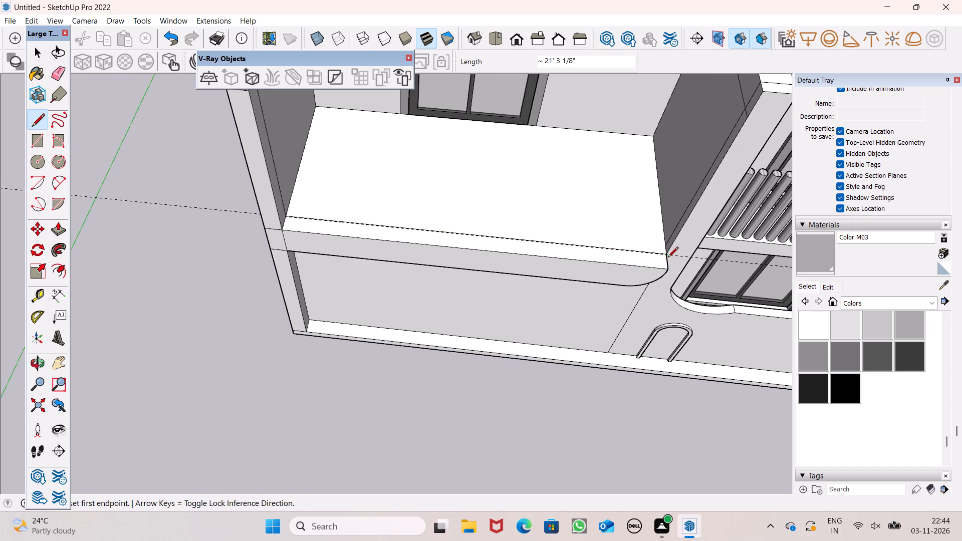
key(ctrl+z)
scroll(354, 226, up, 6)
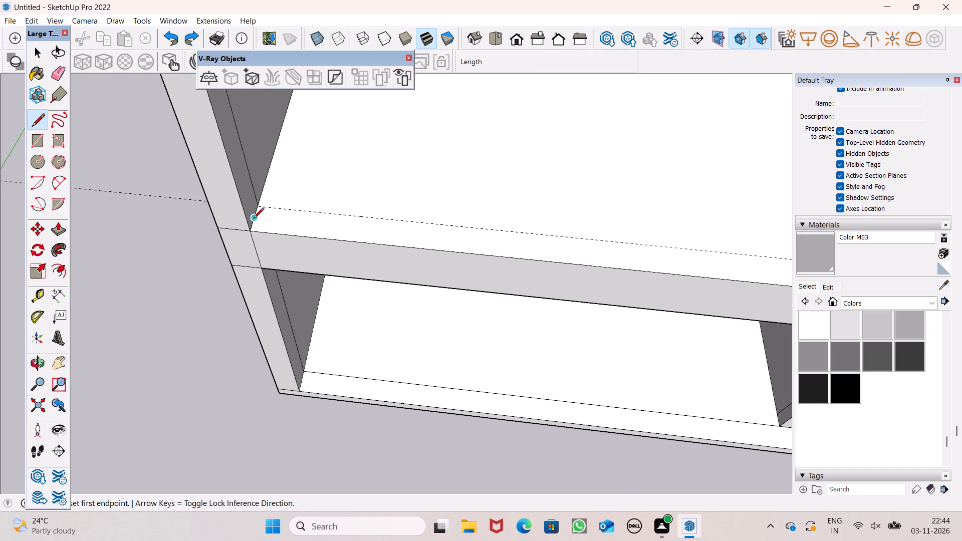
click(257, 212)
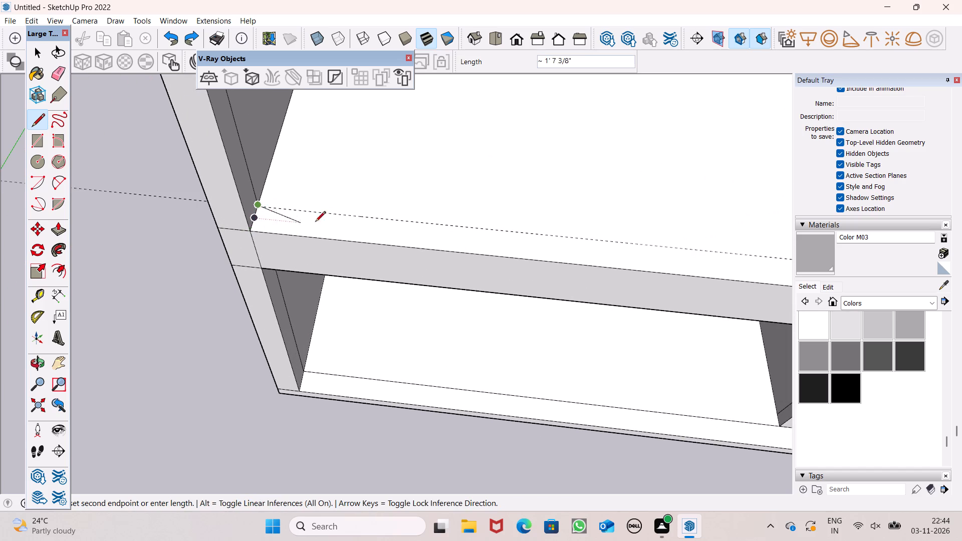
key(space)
Draw a line about 21' 3" long across the upper floor slab, parallel to its front edge and just in front of the guide.
scroll(268, 208, up, 7)
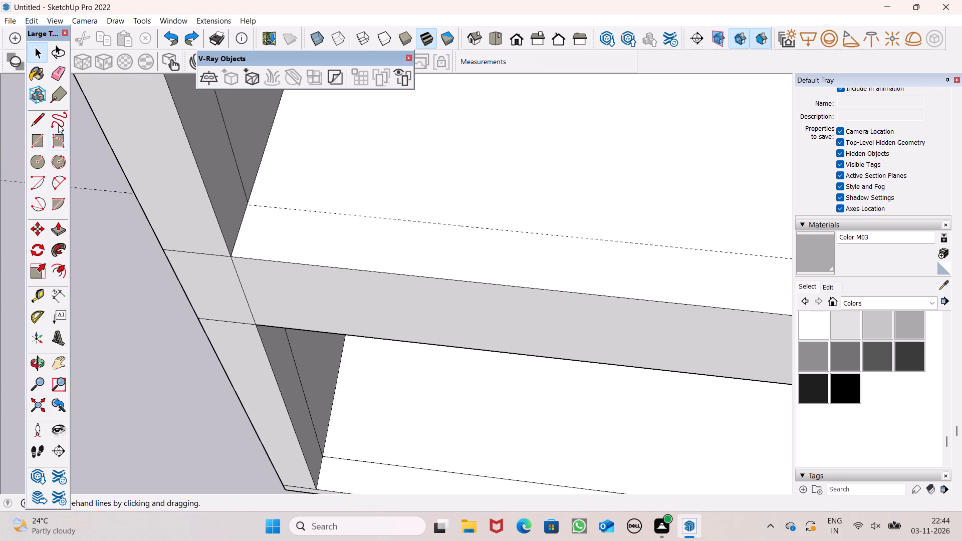
click(36, 119)
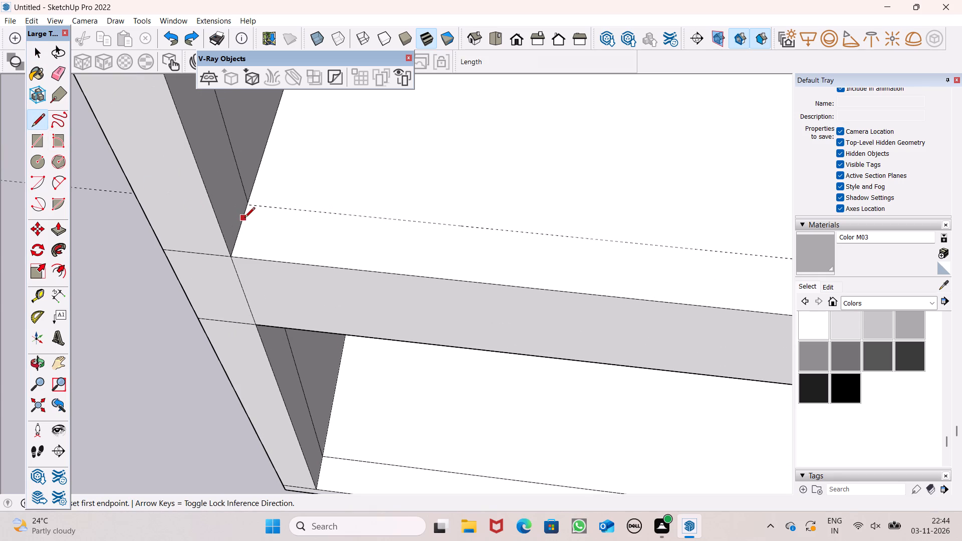
click(245, 218)
scroll(292, 194, down, 16)
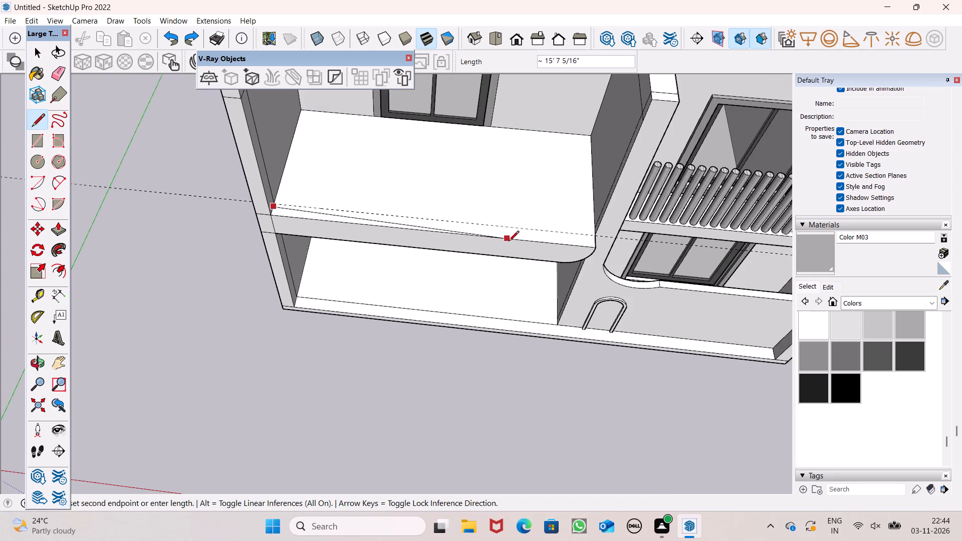
scroll(509, 243, up, 6)
scroll(645, 243, up, 6)
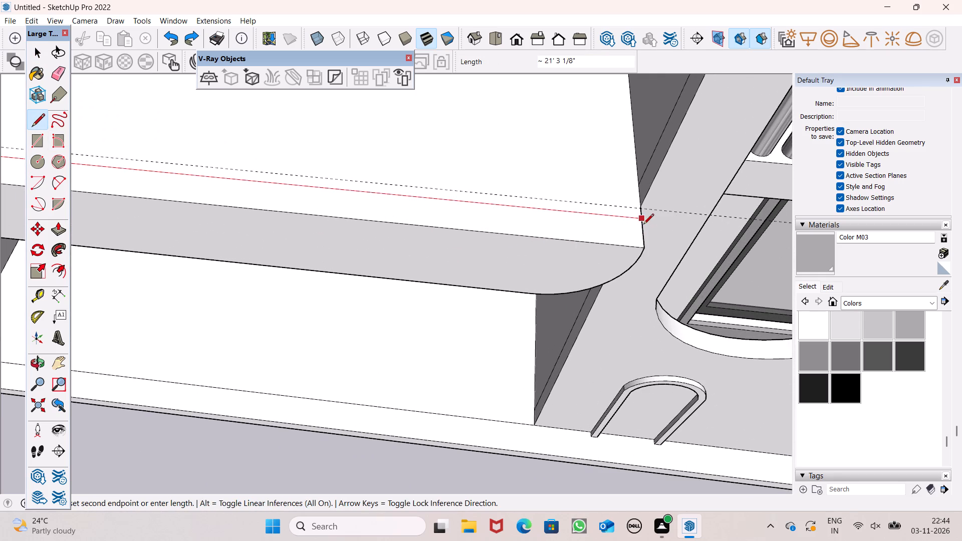
click(643, 224)
key(space)
Erase the guide running across the upper floor slab.
scroll(566, 197, down, 14)
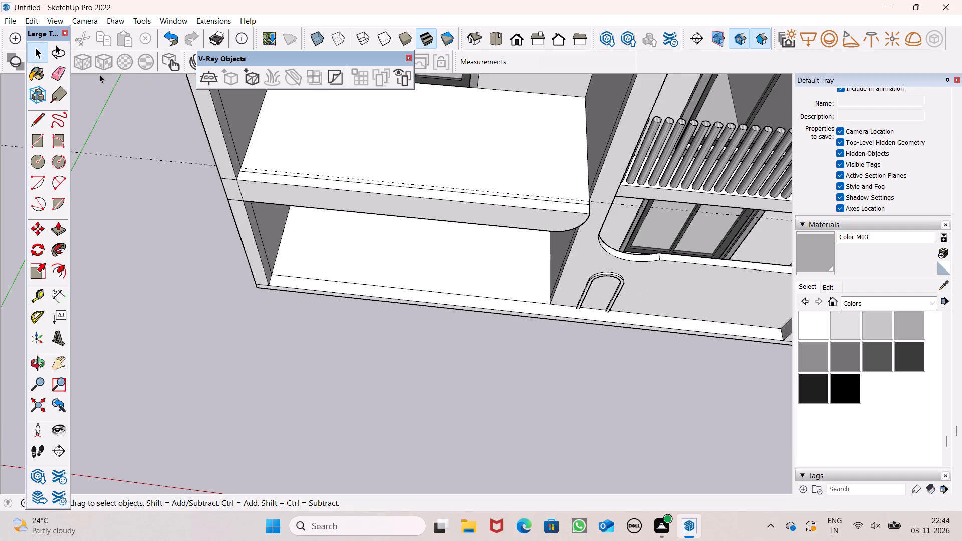
click(62, 74)
drag(130, 148, 131, 167)
scroll(242, 168, up, 1)
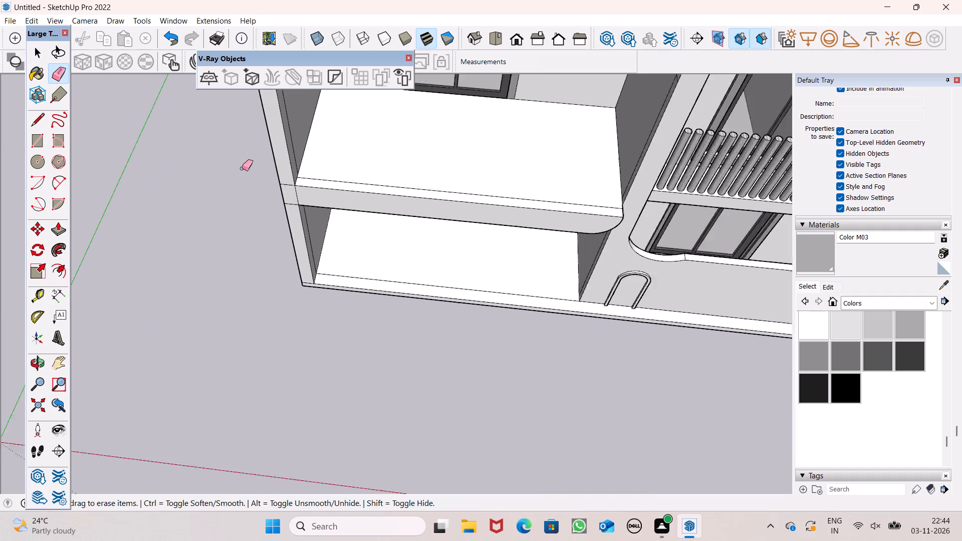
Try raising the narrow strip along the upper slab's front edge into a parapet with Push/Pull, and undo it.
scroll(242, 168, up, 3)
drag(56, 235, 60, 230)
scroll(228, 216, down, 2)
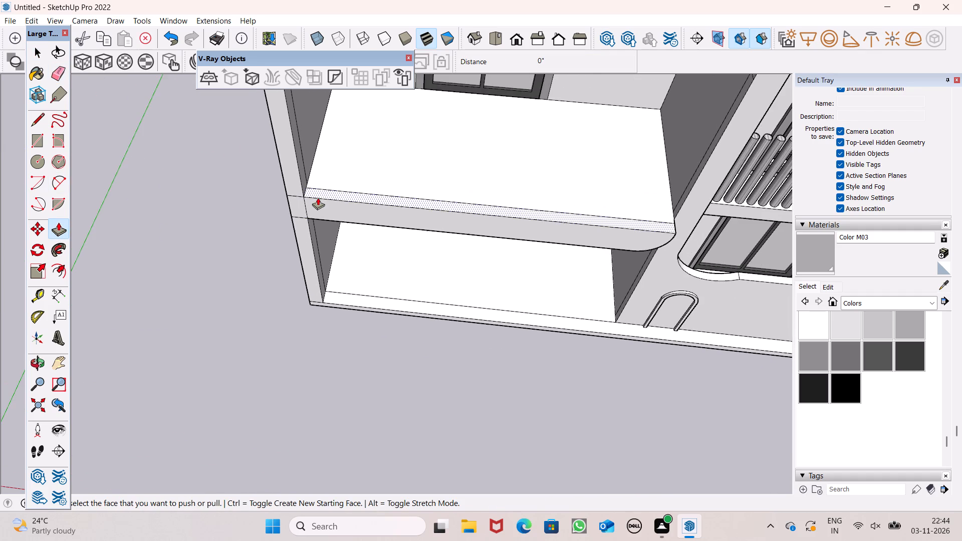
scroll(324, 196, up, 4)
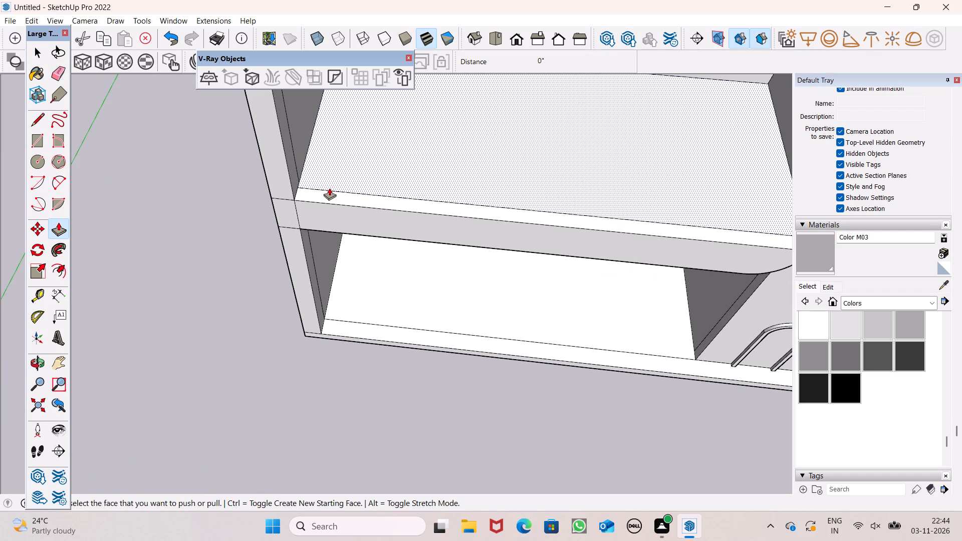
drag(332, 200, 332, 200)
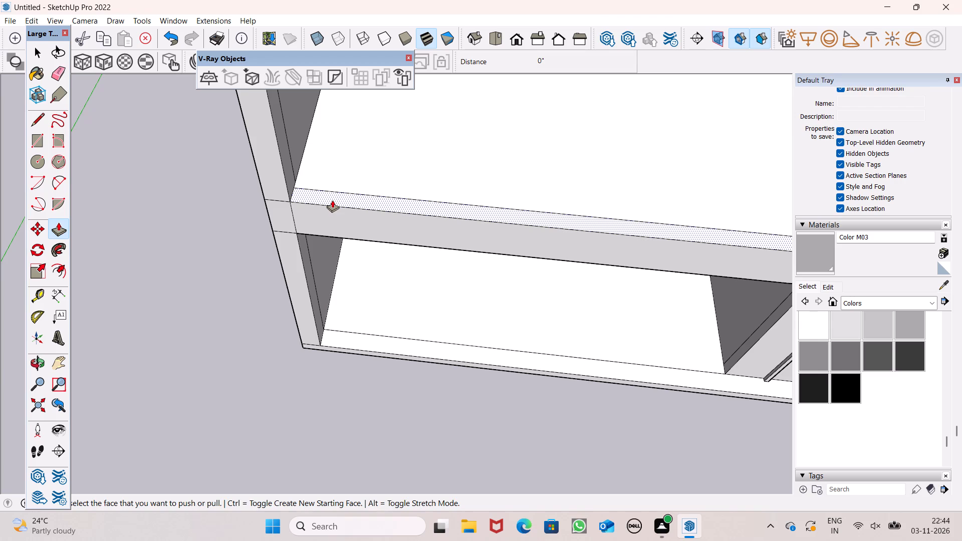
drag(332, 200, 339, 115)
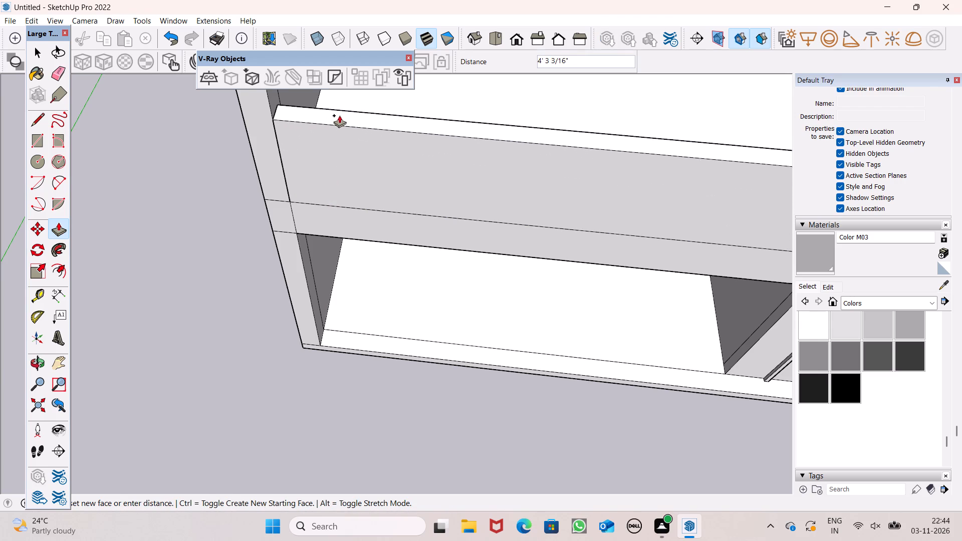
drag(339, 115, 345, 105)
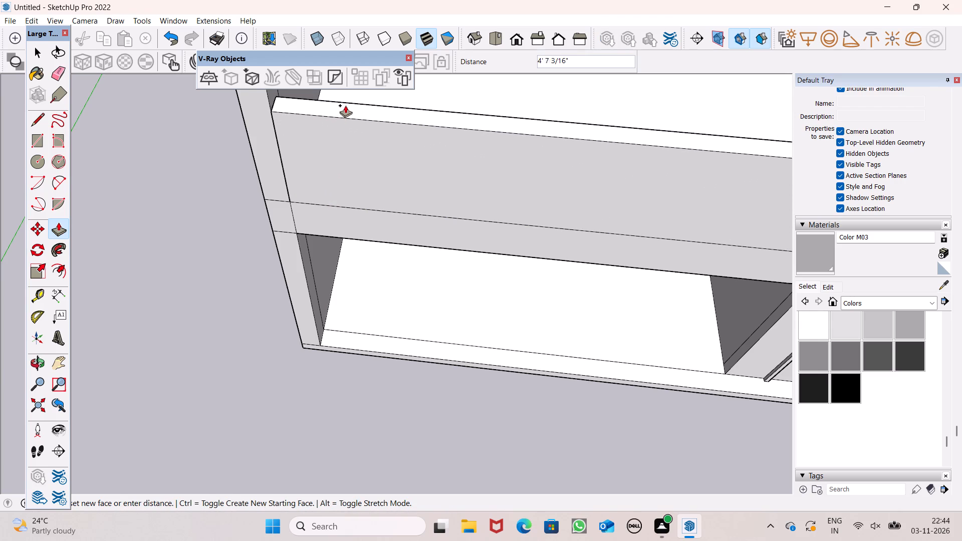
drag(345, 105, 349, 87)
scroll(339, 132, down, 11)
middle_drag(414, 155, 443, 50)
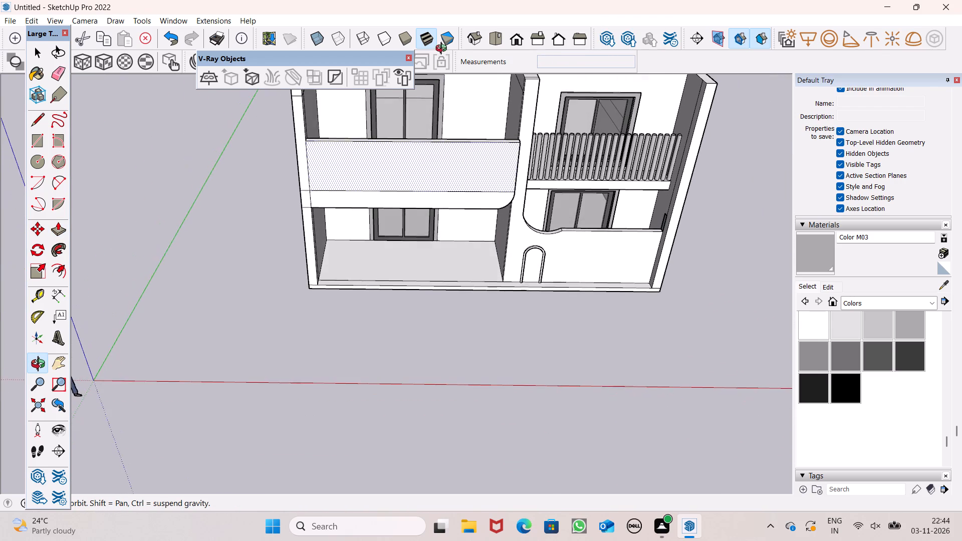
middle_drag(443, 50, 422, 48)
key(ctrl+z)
Extrude the narrow strip along the upper slab's front edge 4' upward with Push/Pull to form a parapet wall.
ctrl+middle_drag(428, 167, 413, 189)
scroll(368, 192, up, 5)
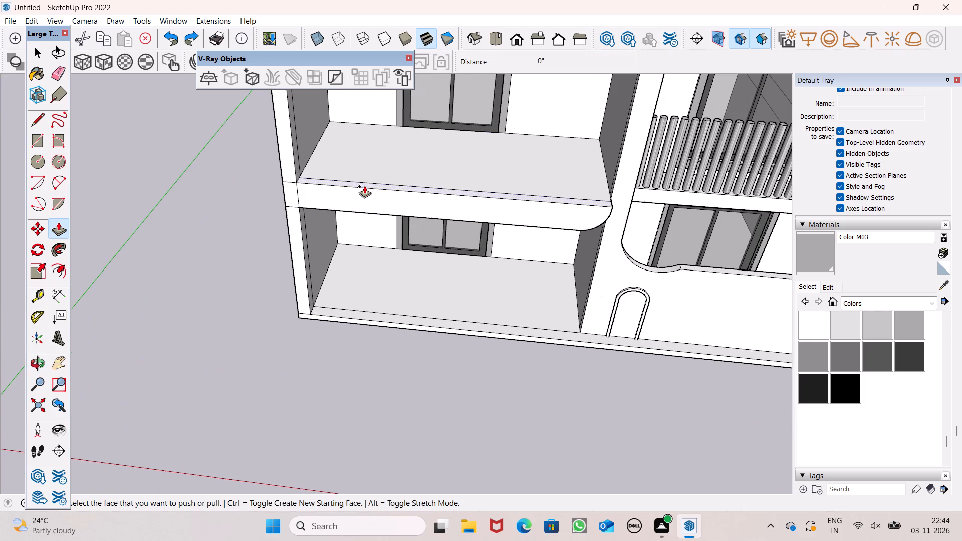
drag(363, 184, 360, 140)
text(4')
key(Return)
scroll(346, 140, down, 3)
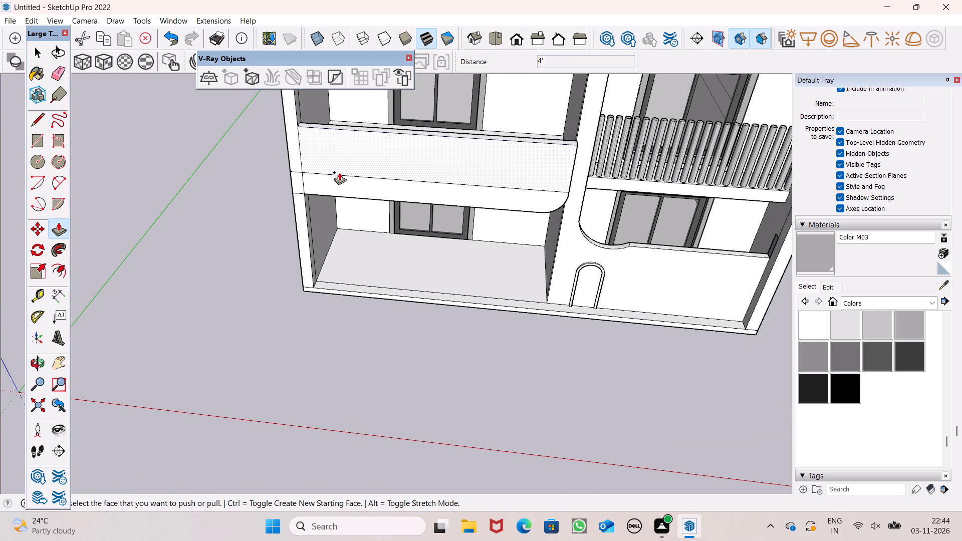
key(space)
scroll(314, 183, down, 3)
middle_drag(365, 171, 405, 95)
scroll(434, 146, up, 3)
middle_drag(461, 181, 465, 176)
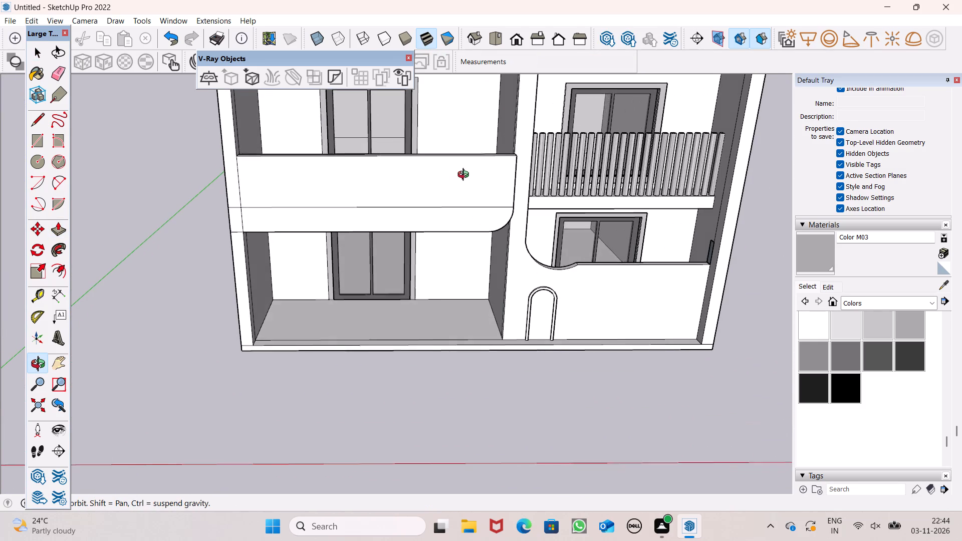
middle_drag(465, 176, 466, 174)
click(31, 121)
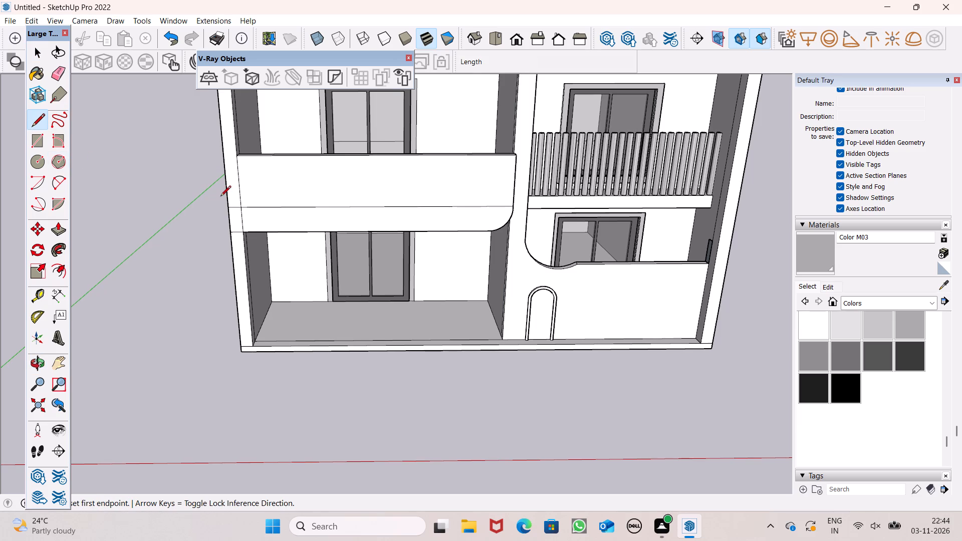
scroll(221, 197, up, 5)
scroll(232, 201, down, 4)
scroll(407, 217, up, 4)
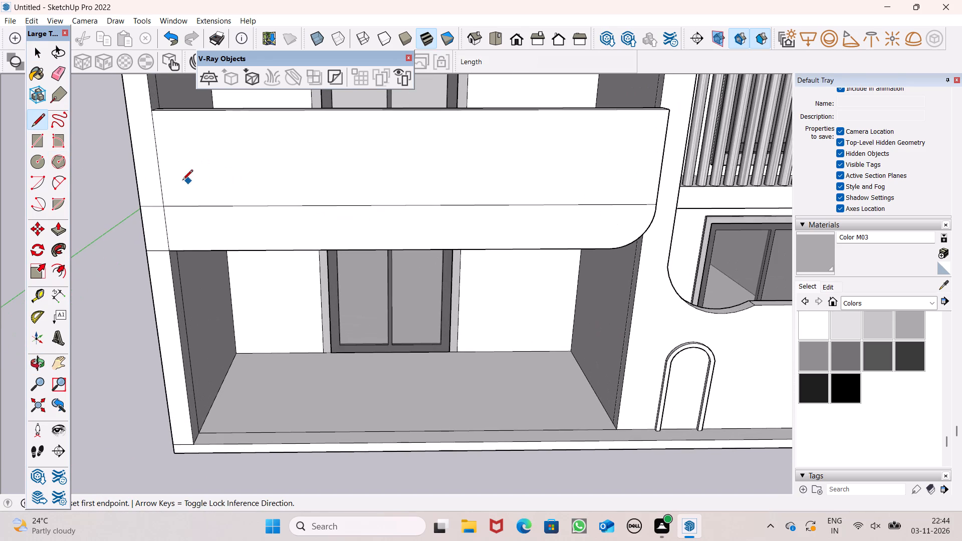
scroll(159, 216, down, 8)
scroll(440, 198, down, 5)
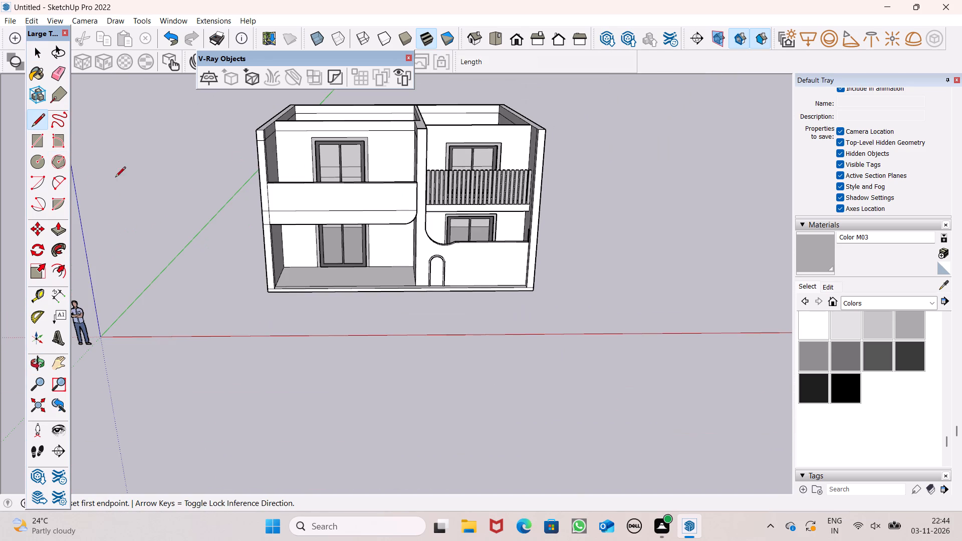
Raise the top face of the upper-floor parapet wall by 1' with Push/Pull.
drag(54, 229, 63, 229)
middle_drag(356, 175, 316, 243)
scroll(276, 180, up, 8)
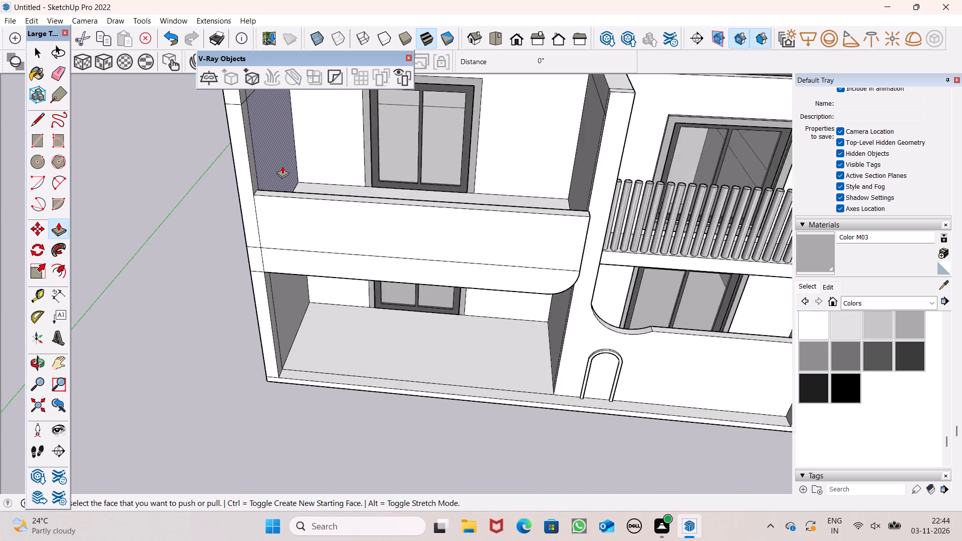
scroll(245, 205, up, 6)
drag(267, 194, 270, 165)
key(1)
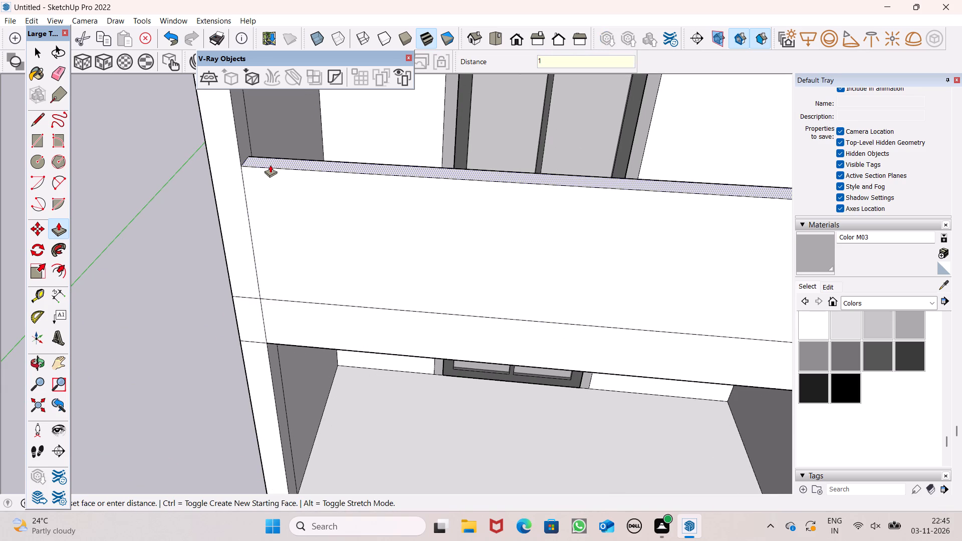
drag(270, 165, 270, 164)
key(apostrophe)
key(Return)
scroll(270, 164, down, 7)
middle_drag(313, 167, 365, 106)
key(space)
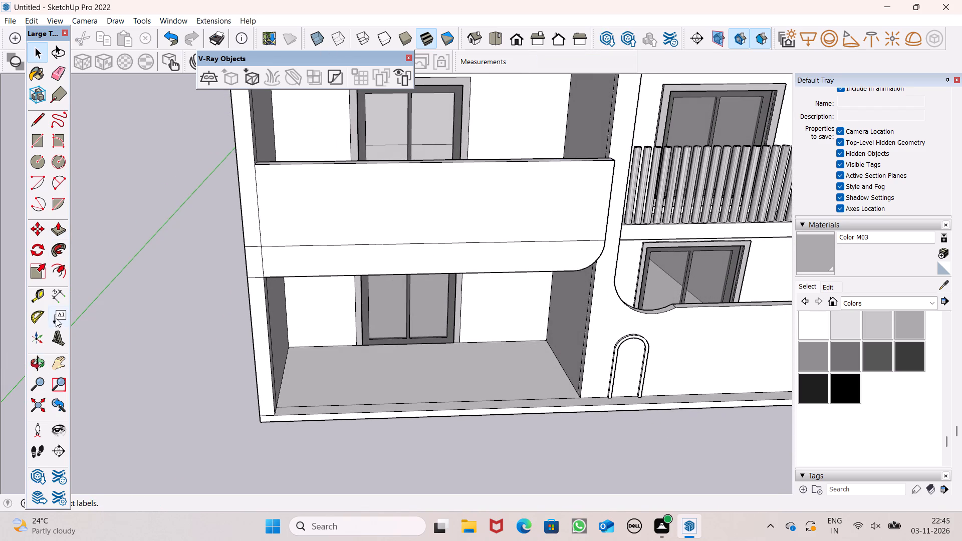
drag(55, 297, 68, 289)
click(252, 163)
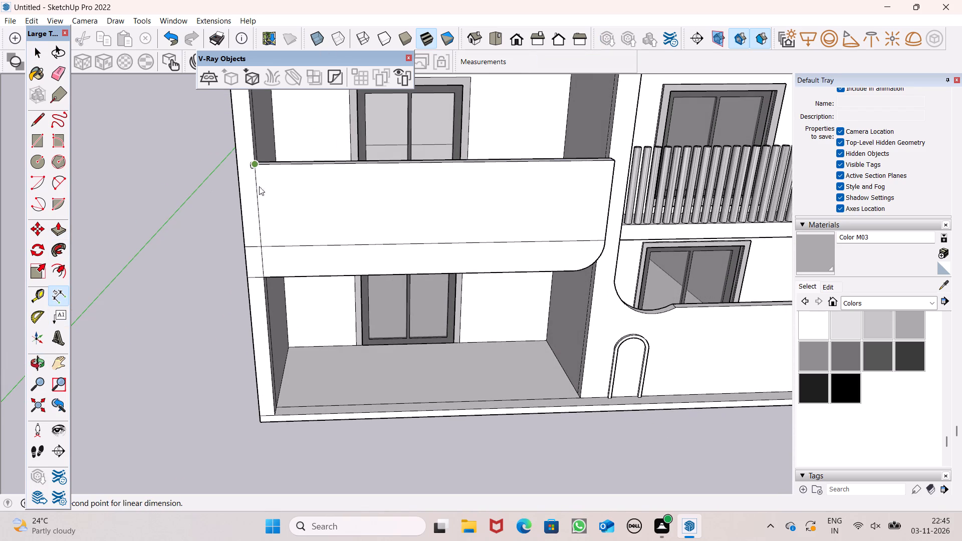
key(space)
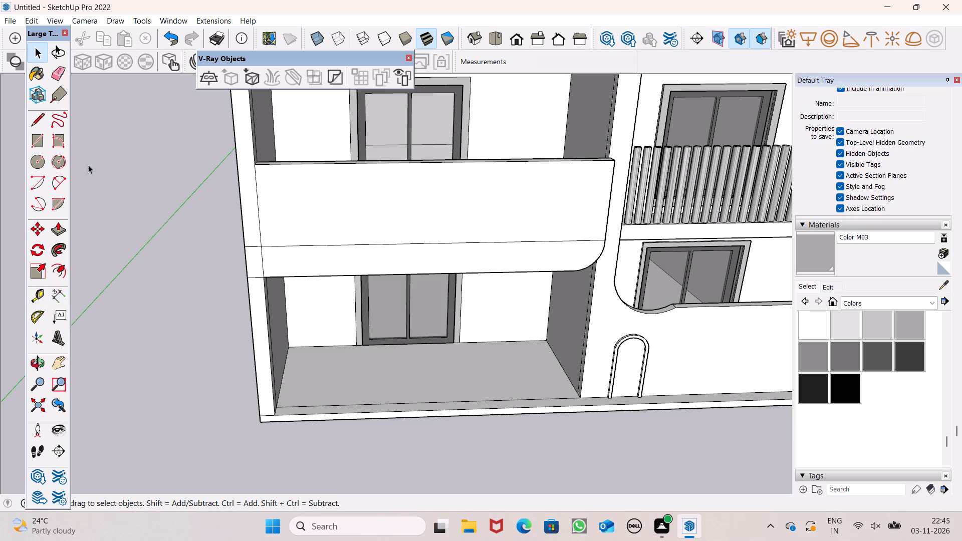
Draw a horizontal line about 13' long across the parapet's front face, starting at its outer side edge away from the rod balcony.
click(38, 117)
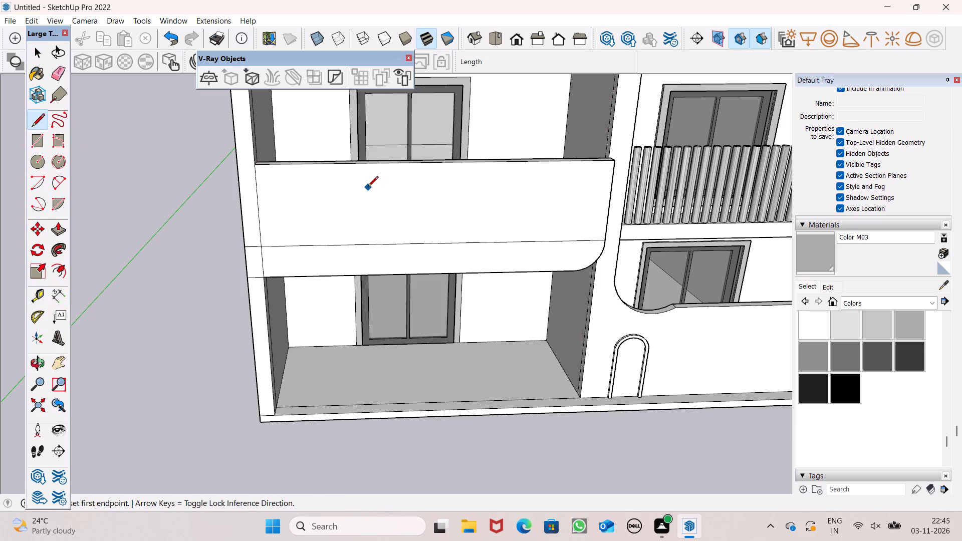
middle_drag(368, 187, 331, 187)
middle_drag(308, 215, 315, 214)
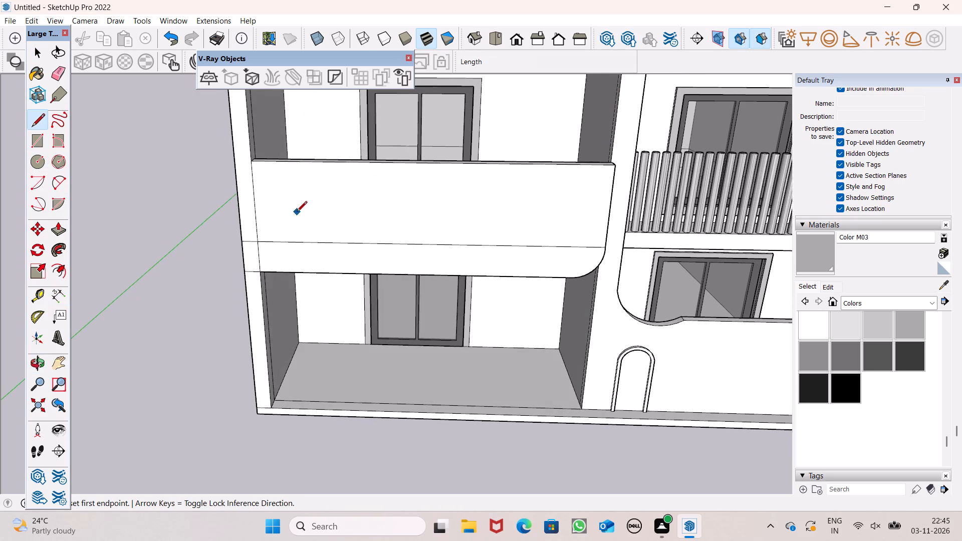
scroll(297, 212, up, 3)
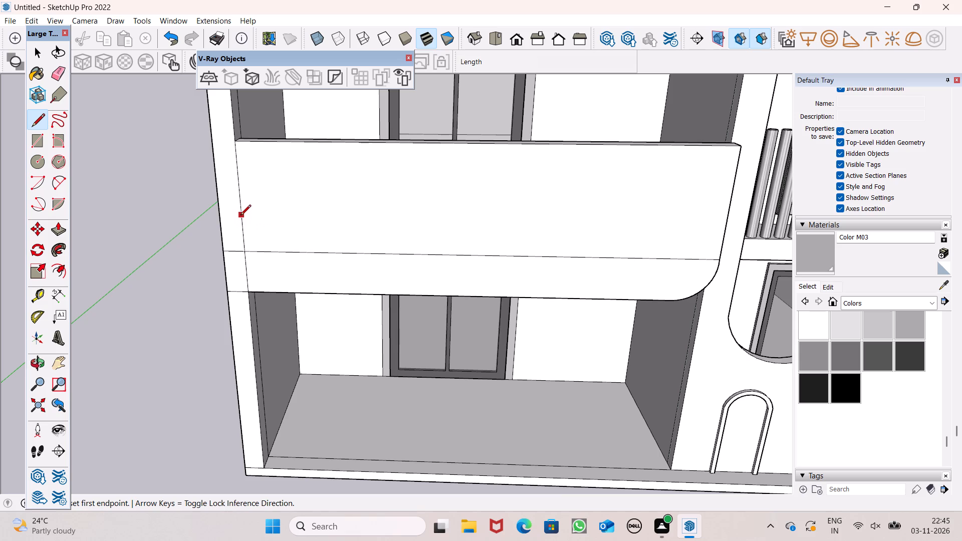
drag(242, 219, 248, 218)
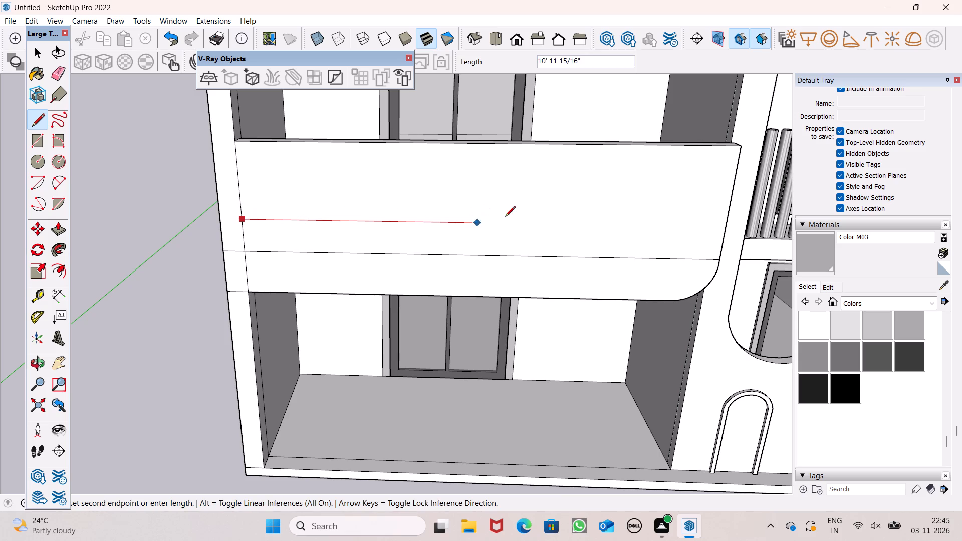
scroll(504, 218, down, 1)
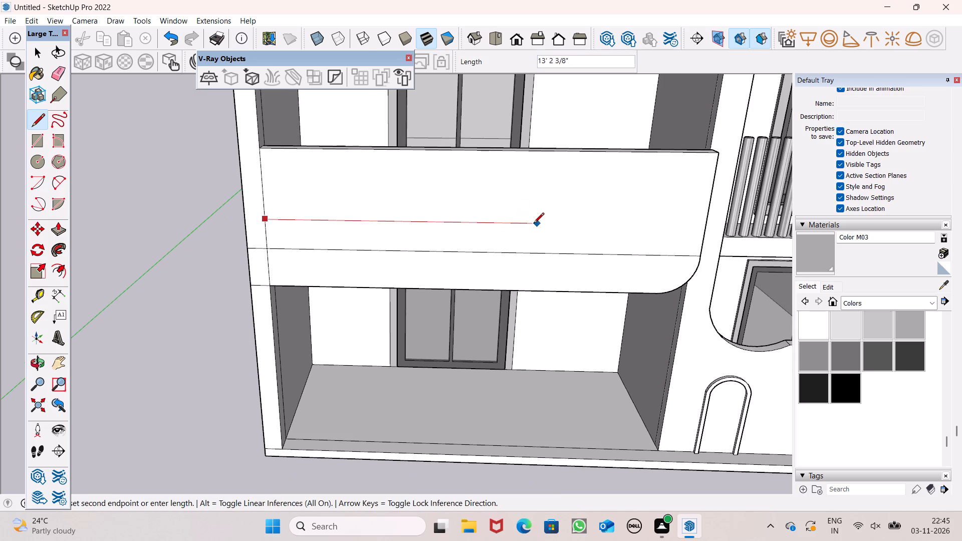
click(551, 224)
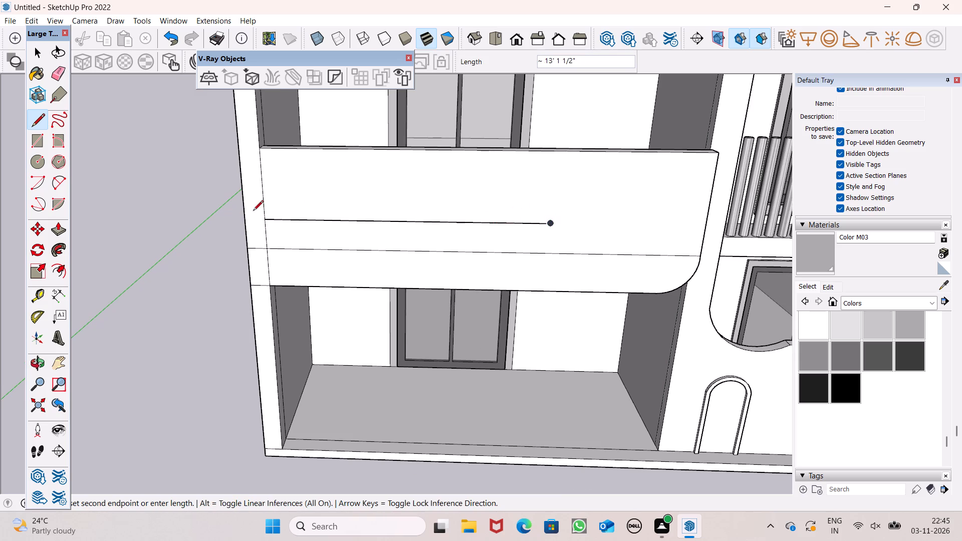
Draw a two-point arc from the line's free end to the parapet's top edge, about 3' 10" across with a bulge of about 1' 2".
drag(54, 189, 62, 188)
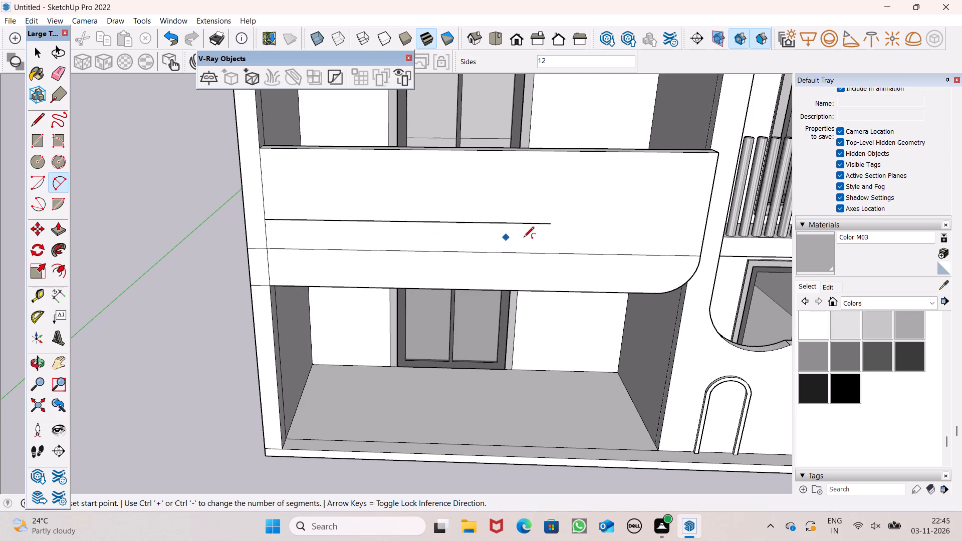
click(551, 225)
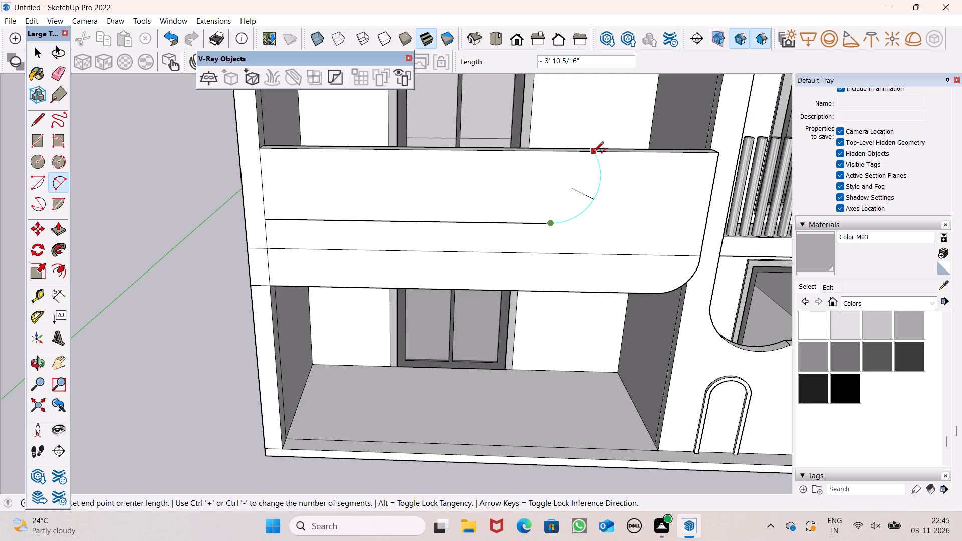
drag(595, 152, 598, 156)
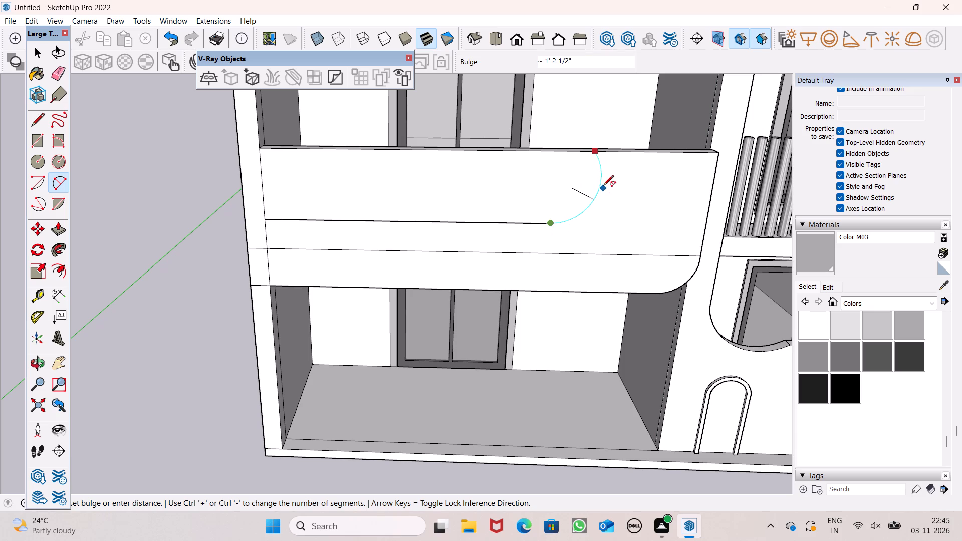
click(603, 186)
key(space)
Erase the parapet's top edges above the drawn line and arc to cut the wall down to the curved profile.
middle_drag(552, 175, 556, 184)
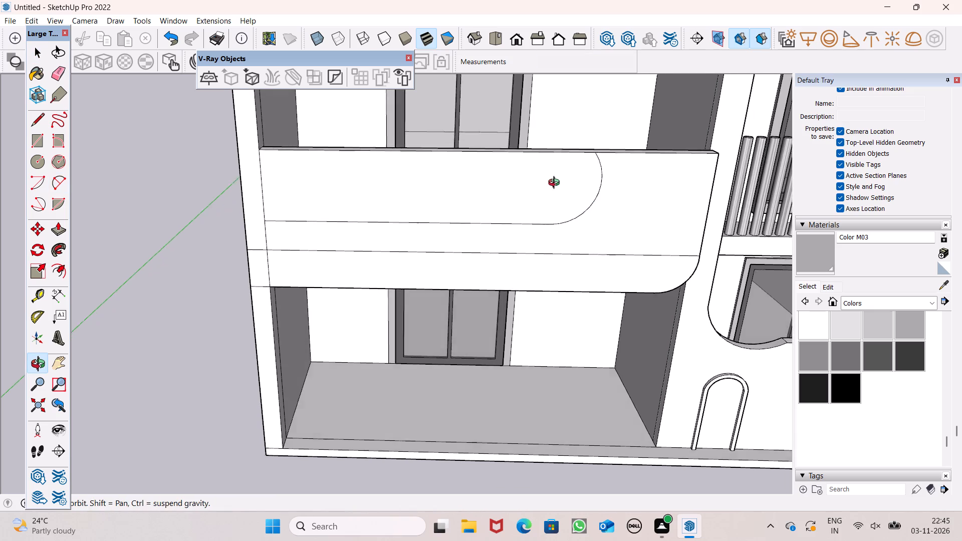
middle_drag(556, 184, 497, 239)
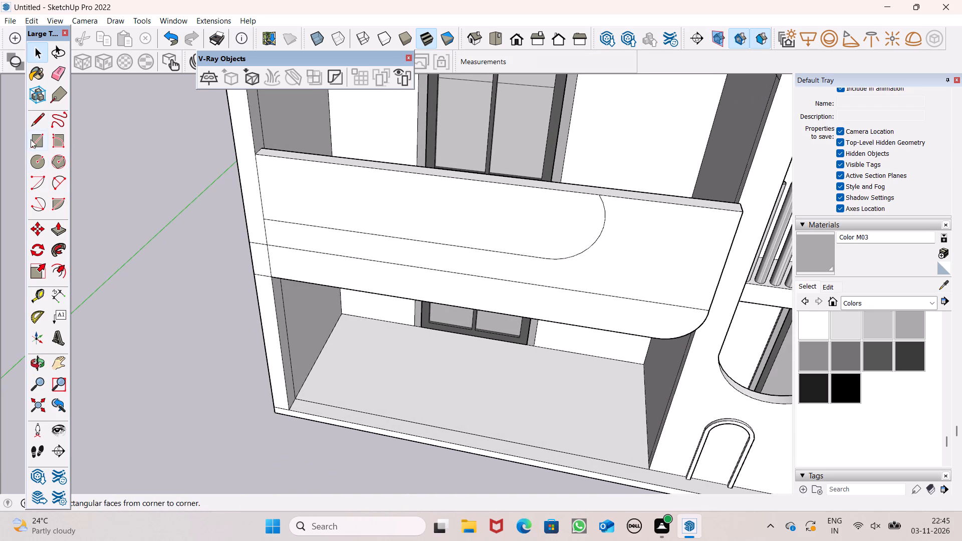
click(59, 73)
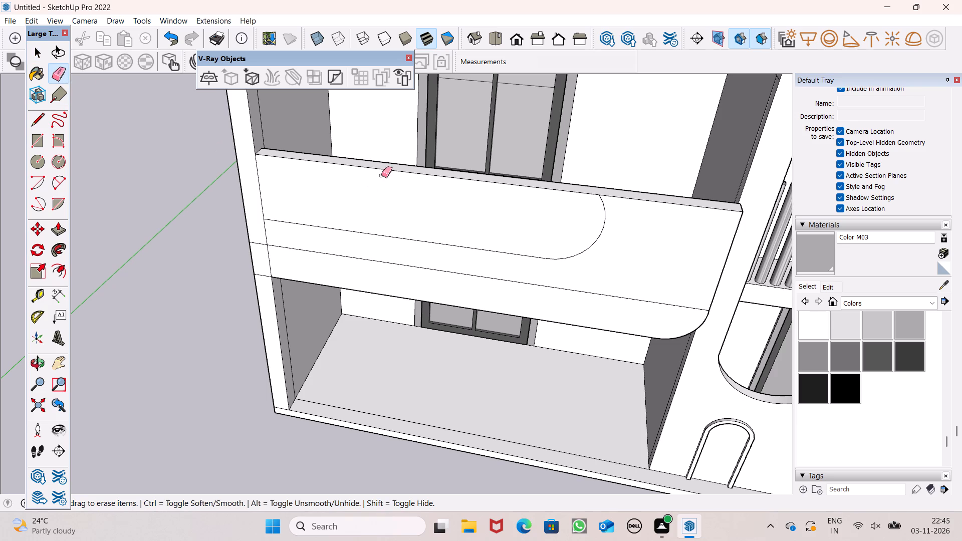
click(381, 168)
click(383, 162)
Thicken the curved parapet inward by pushing its back face about 8 1/2" and a further 10 3/8" or so with Push/Pull.
middle_drag(381, 218, 397, 238)
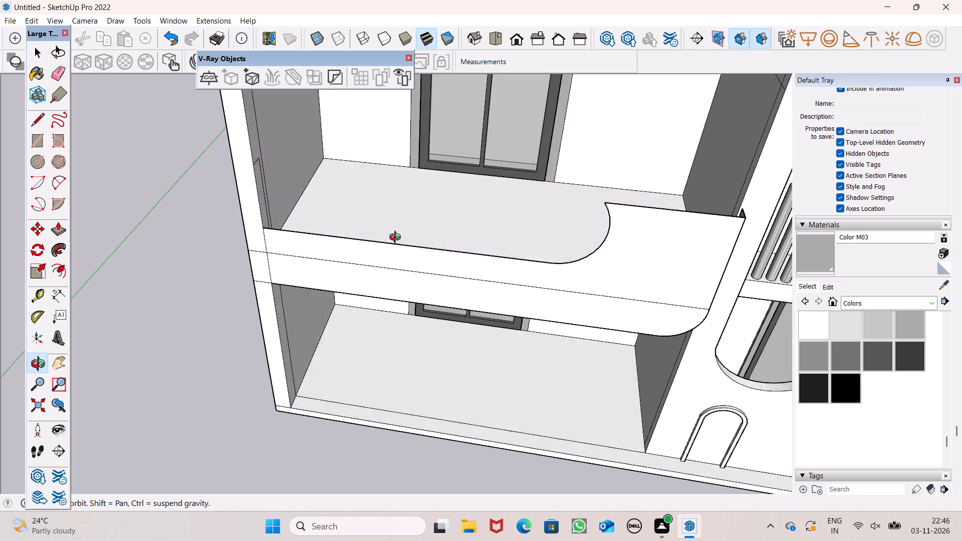
middle_drag(397, 238, 683, 289)
scroll(375, 197, down, 3)
scroll(369, 209, up, 1)
scroll(367, 216, down, 2)
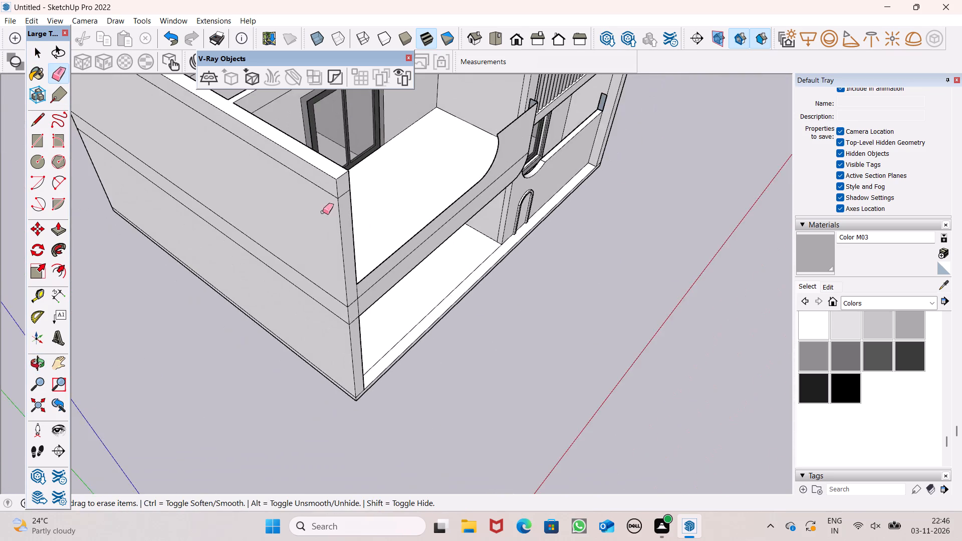
middle_drag(323, 211, 710, 269)
scroll(701, 259, up, 1)
scroll(487, 229, down, 5)
scroll(431, 160, up, 7)
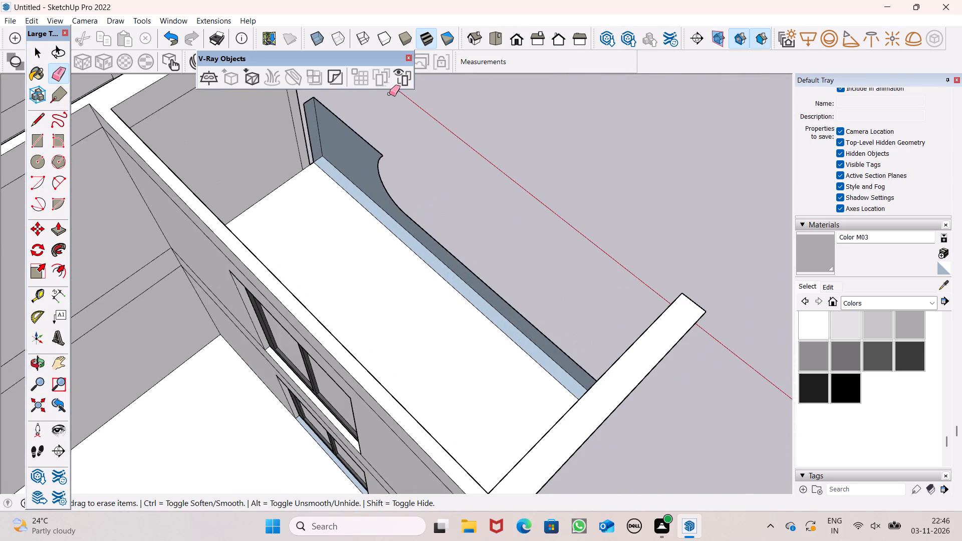
scroll(349, 102, up, 7)
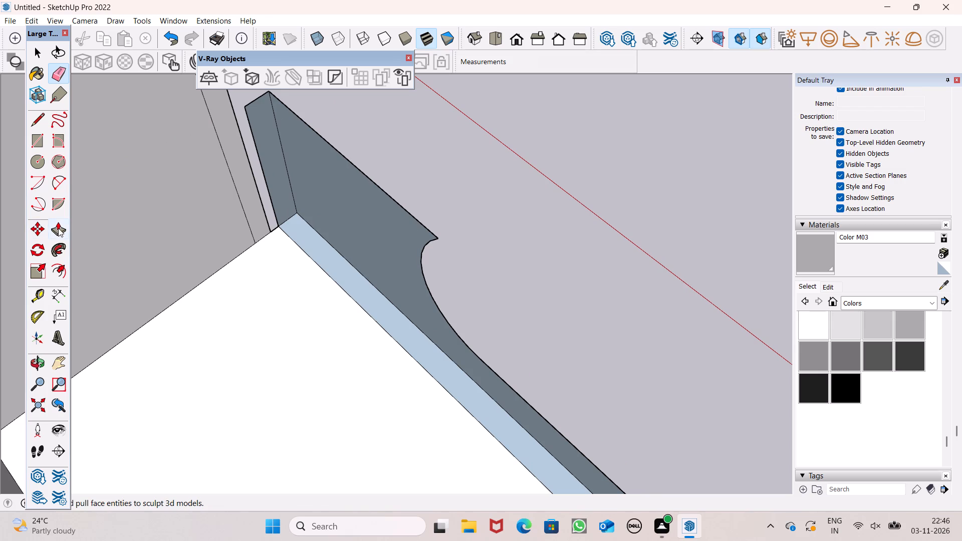
click(58, 228)
drag(283, 139, 255, 138)
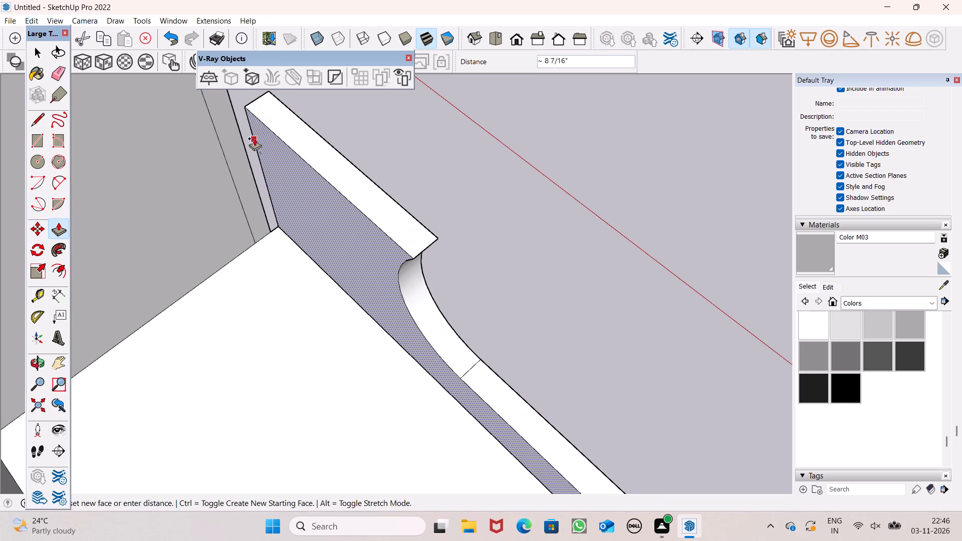
drag(255, 138, 253, 137)
drag(264, 147, 253, 154)
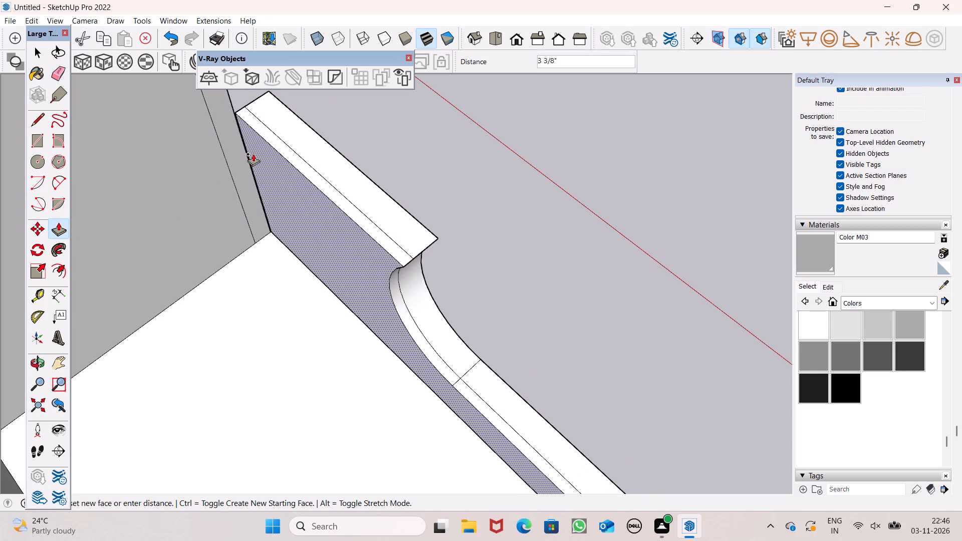
drag(253, 154, 231, 162)
Examine the thickened curved parapet from inside, from the side and from the front of the building.
scroll(240, 125, down, 5)
middle_drag(256, 181, 278, 193)
scroll(287, 172, down, 1)
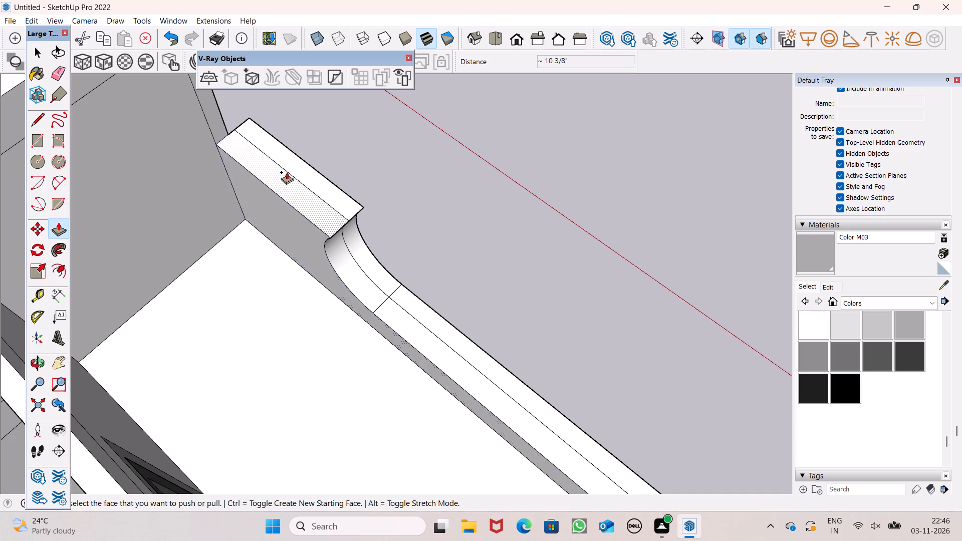
scroll(287, 172, down, 2)
middle_drag(323, 207, 124, 147)
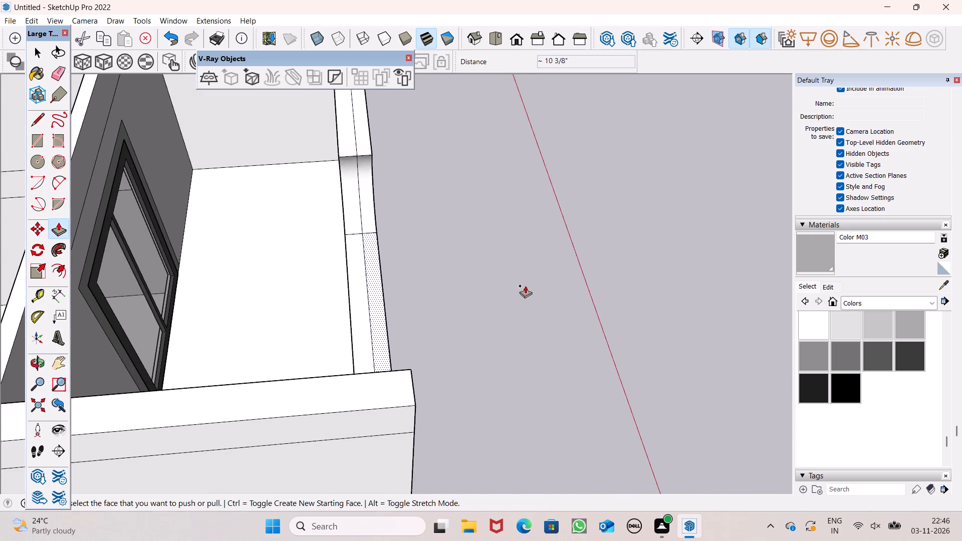
middle_drag(526, 285, 165, 199)
scroll(160, 198, up, 1)
scroll(562, 301, down, 5)
scroll(347, 199, up, 7)
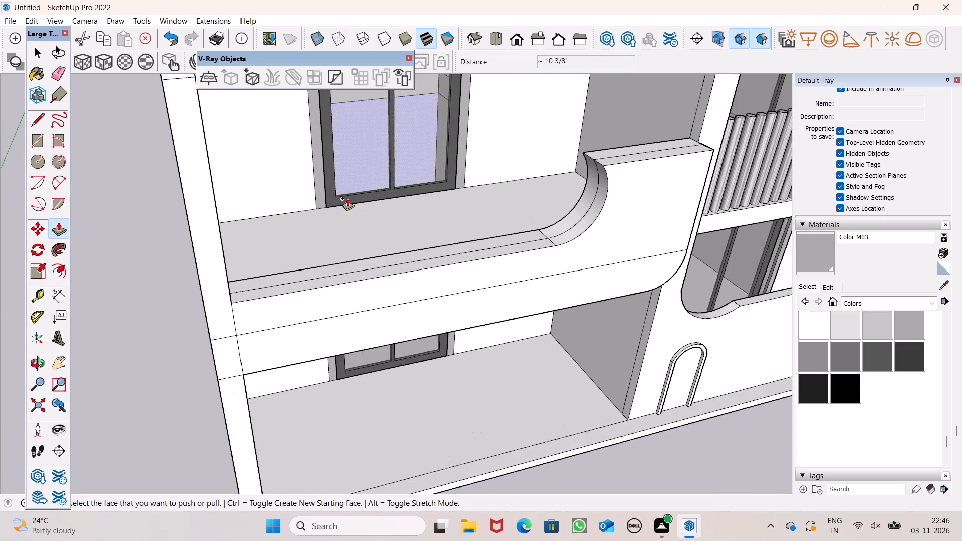
middle_drag(521, 286, 695, 333)
scroll(523, 285, up, 1)
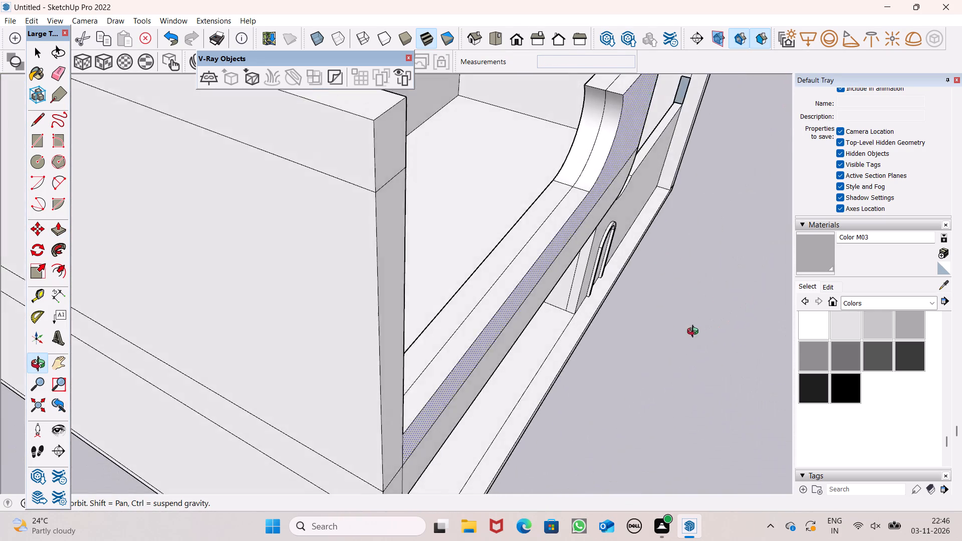
middle_drag(695, 333, 685, 323)
scroll(629, 263, down, 2)
middle_drag(679, 312, 465, 281)
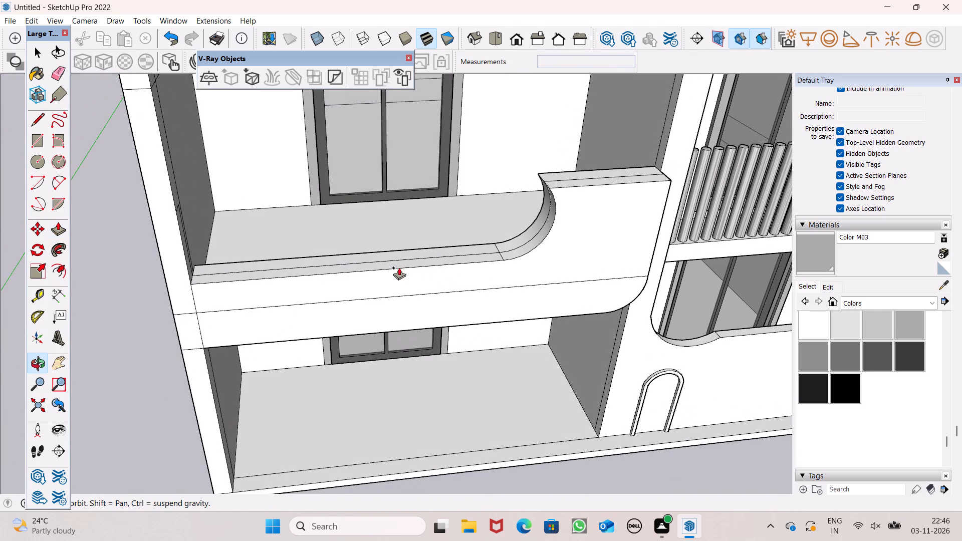
scroll(588, 196, down, 3)
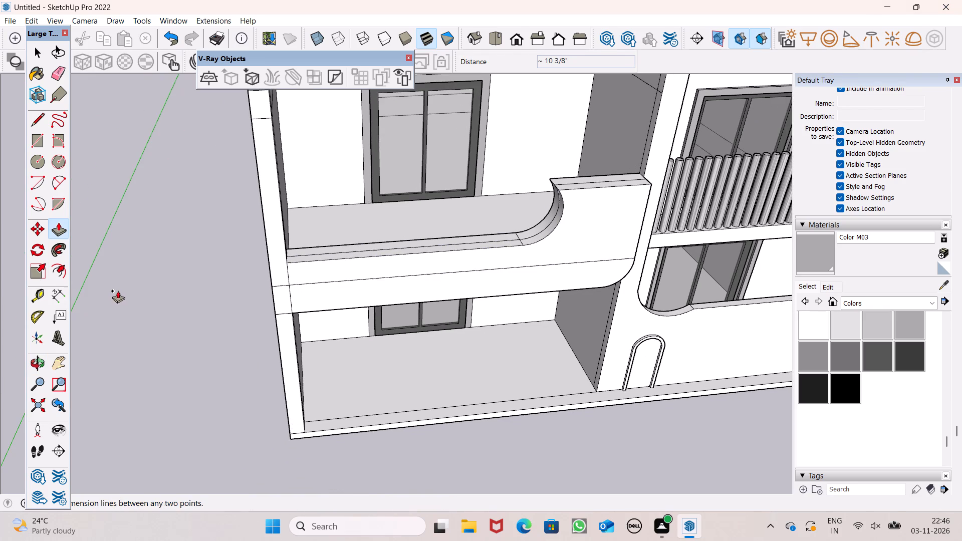
Pull the parapet's front face slightly outward from the slab face with Push/Pull.
middle_drag(229, 297, 280, 296)
scroll(279, 299, up, 1)
scroll(319, 296, up, 6)
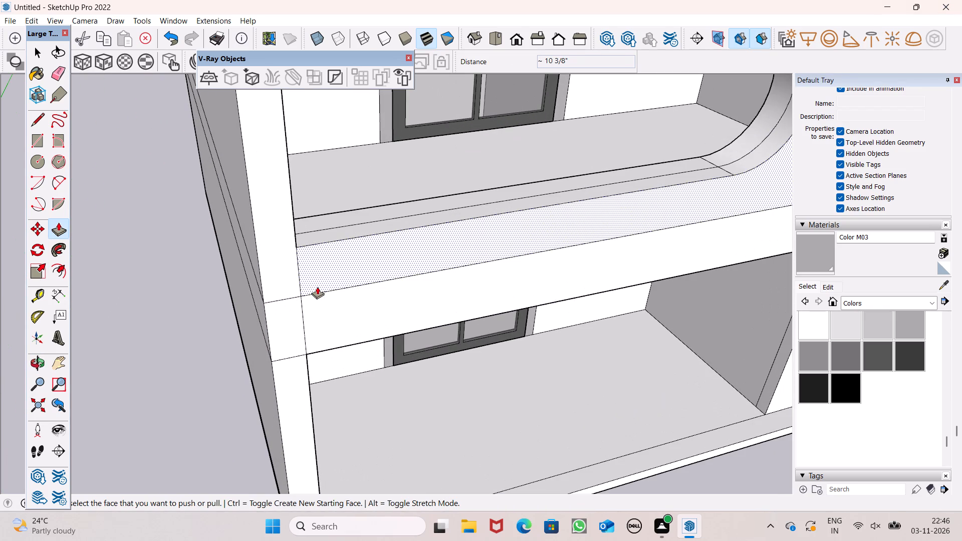
drag(317, 287, 318, 293)
scroll(288, 275, down, 6)
middle_drag(364, 290, 162, 207)
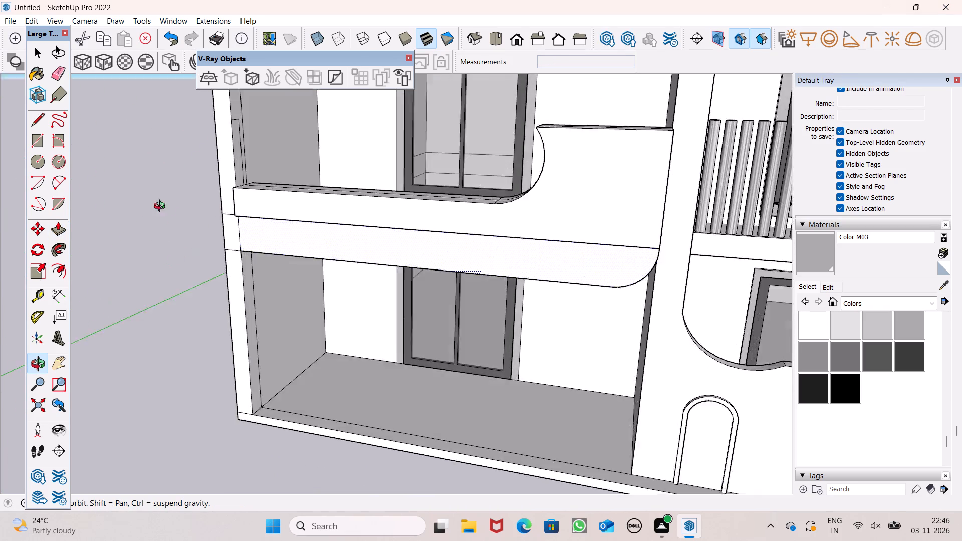
Pull the curved parapet's front face a further 4 3/4" or so outward past the slab face with Push/Pull.
middle_drag(162, 207, 81, 157)
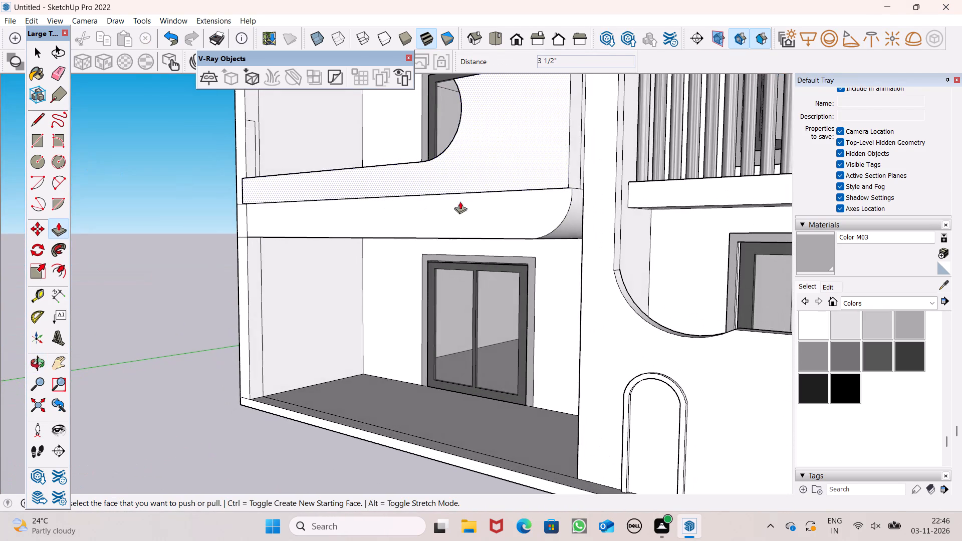
scroll(530, 208, up, 5)
middle_drag(584, 208, 525, 216)
drag(528, 171, 518, 174)
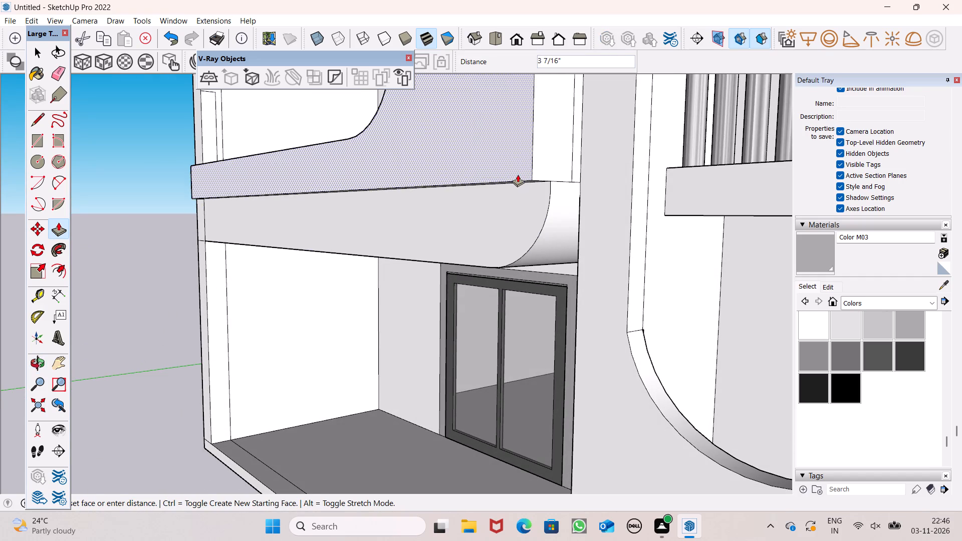
drag(518, 174, 515, 175)
Pull the overhanging underside strip of the parapet down about 2 1/4" with Push/Pull.
middle_drag(519, 207, 520, 137)
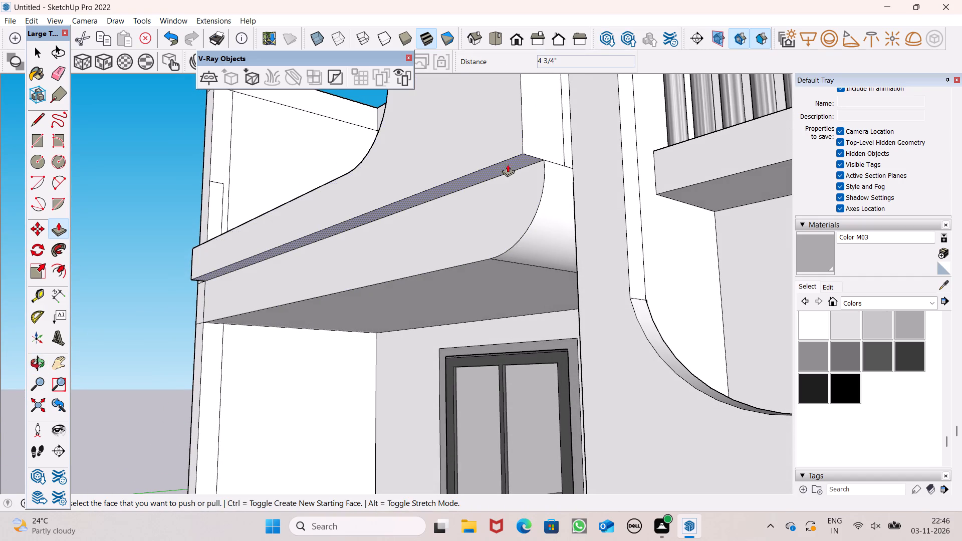
drag(508, 167, 509, 175)
Push the parapet's inner face toward the front to narrow the inner strip along its top.
scroll(492, 167, down, 3)
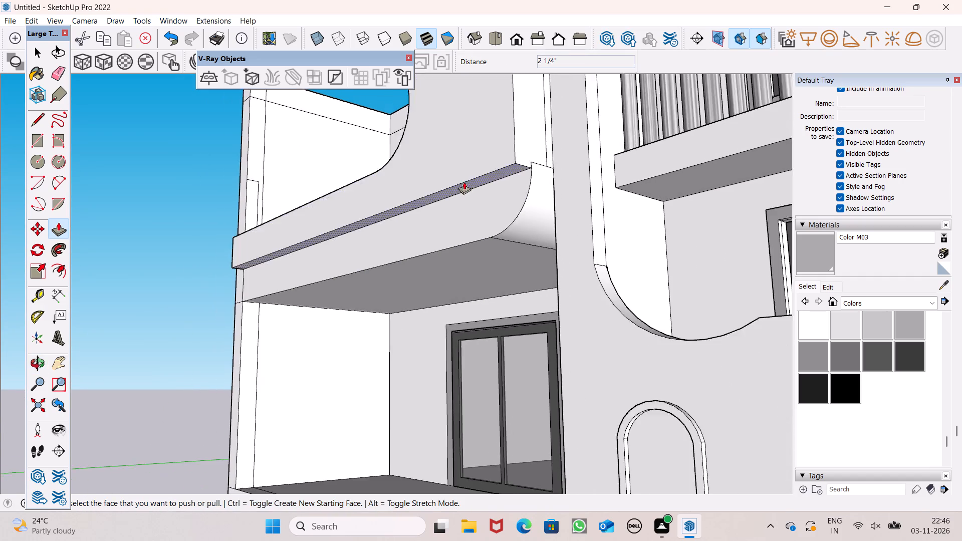
middle_drag(469, 194, 638, 376)
scroll(290, 191, down, 5)
scroll(284, 248, up, 1)
scroll(284, 252, down, 1)
middle_drag(251, 183, 586, 287)
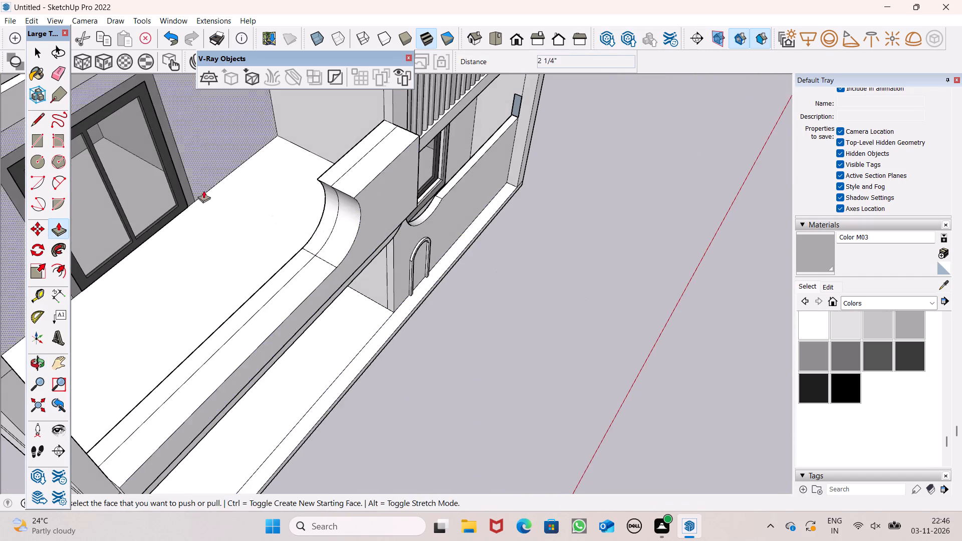
middle_drag(209, 200, 529, 263)
scroll(371, 269, up, 7)
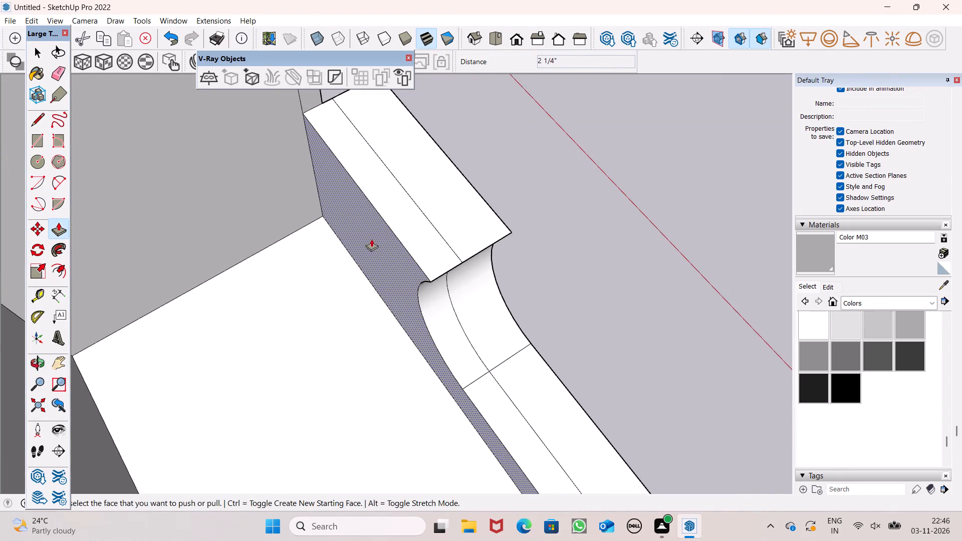
drag(371, 238, 401, 222)
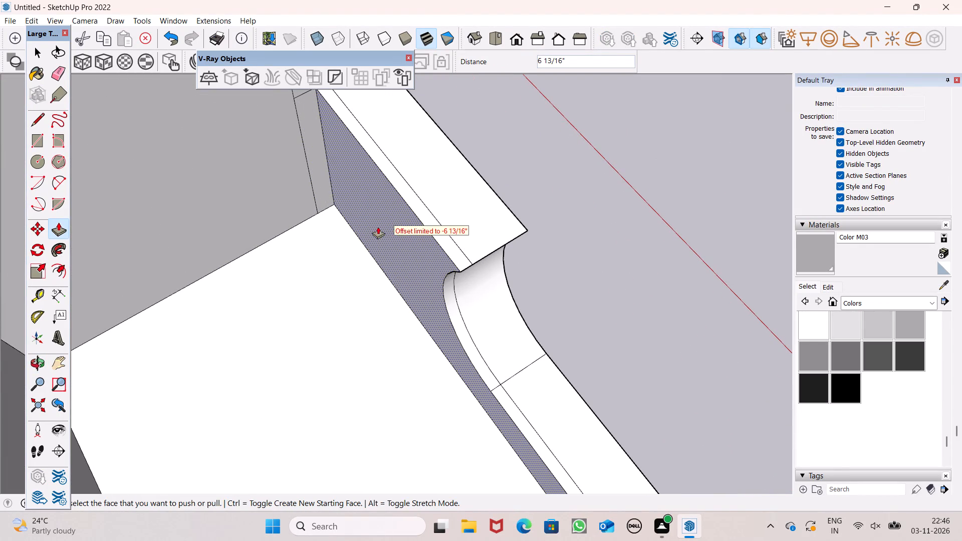
click(388, 227)
Examine the reshaped parapet and the building's front and side from several angles.
scroll(349, 217, down, 6)
middle_drag(420, 252, 138, 179)
scroll(261, 204, down, 3)
middle_drag(371, 250, 183, 181)
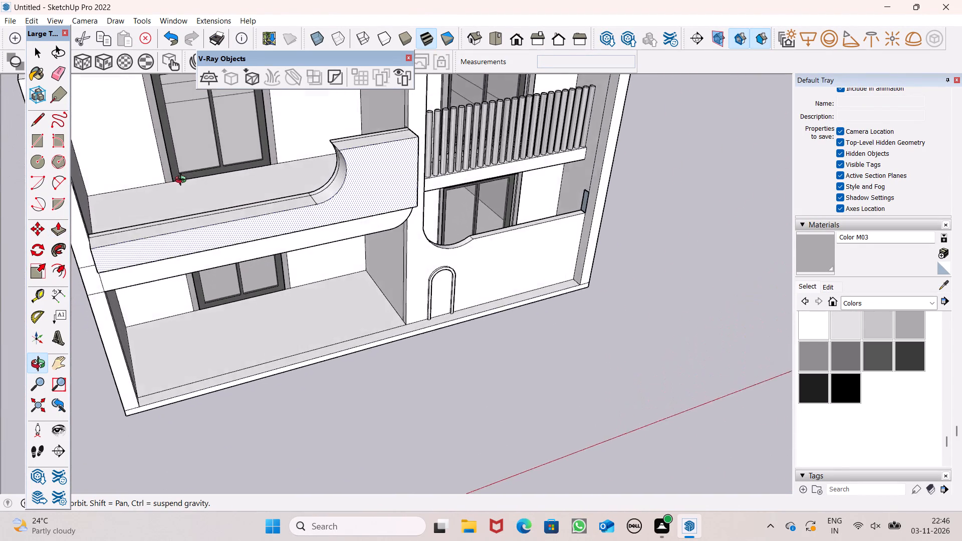
middle_drag(183, 181, 141, 158)
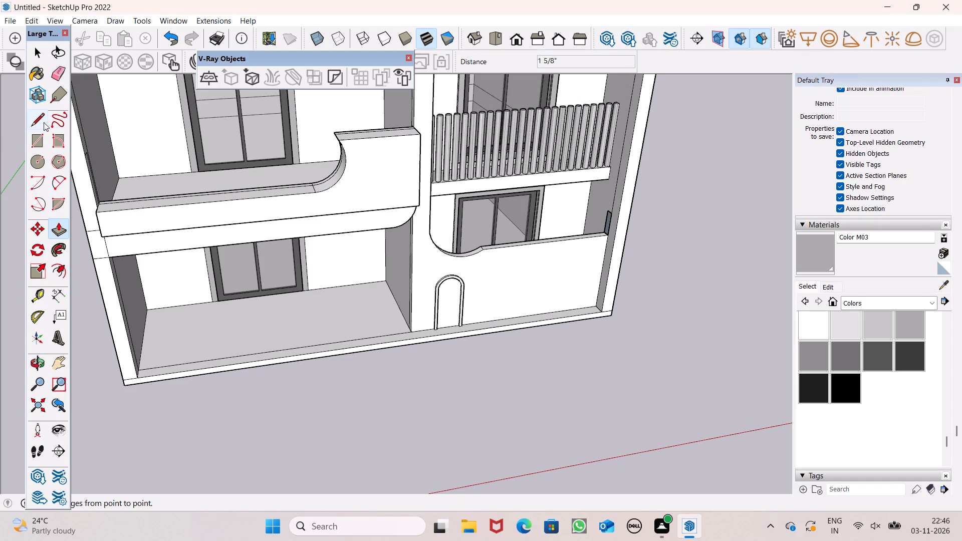
click(44, 122)
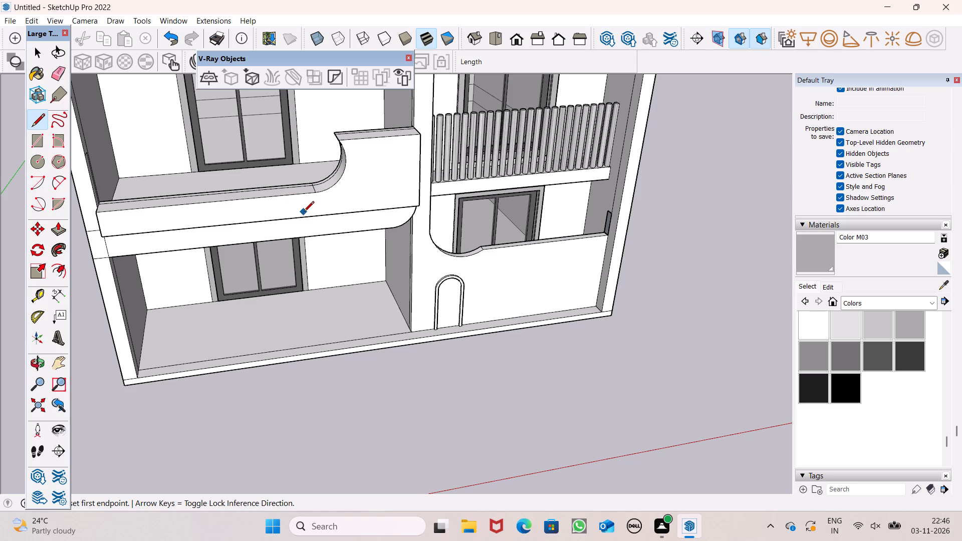
scroll(187, 223, down, 1)
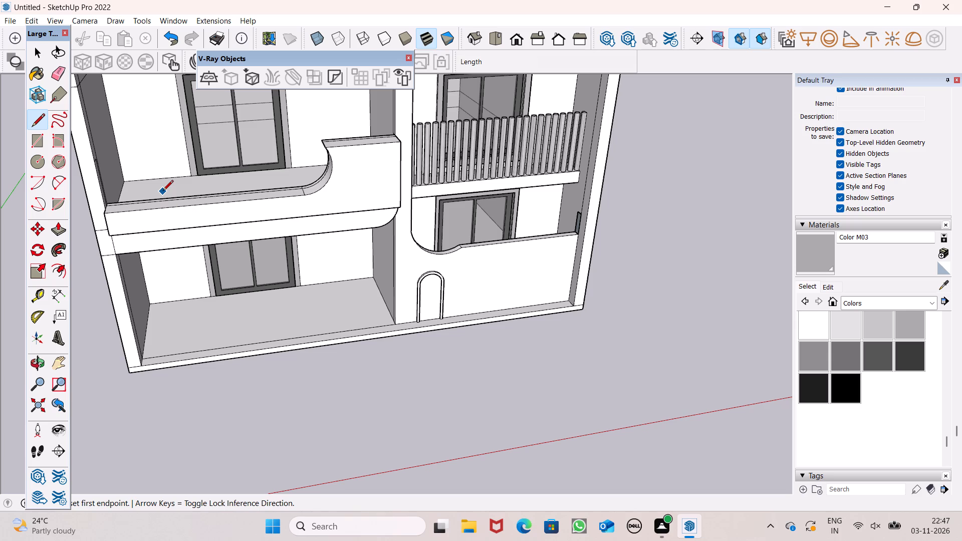
scroll(223, 194, down, 3)
middle_drag(221, 212, 169, 256)
middle_drag(123, 225, 242, 237)
middle_click(242, 237)
scroll(245, 231, down, 3)
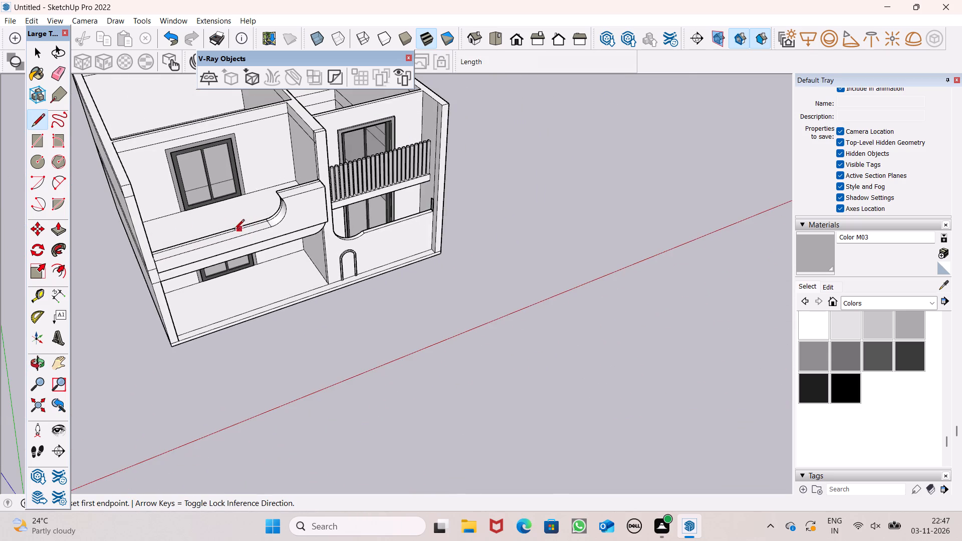
scroll(173, 230, up, 7)
scroll(278, 247, down, 5)
middle_drag(292, 248, 427, 212)
scroll(406, 214, down, 6)
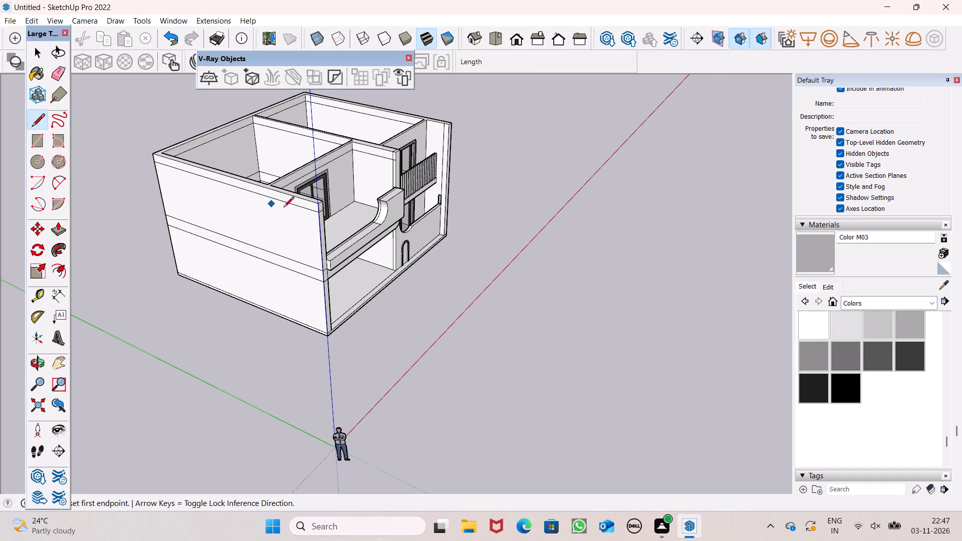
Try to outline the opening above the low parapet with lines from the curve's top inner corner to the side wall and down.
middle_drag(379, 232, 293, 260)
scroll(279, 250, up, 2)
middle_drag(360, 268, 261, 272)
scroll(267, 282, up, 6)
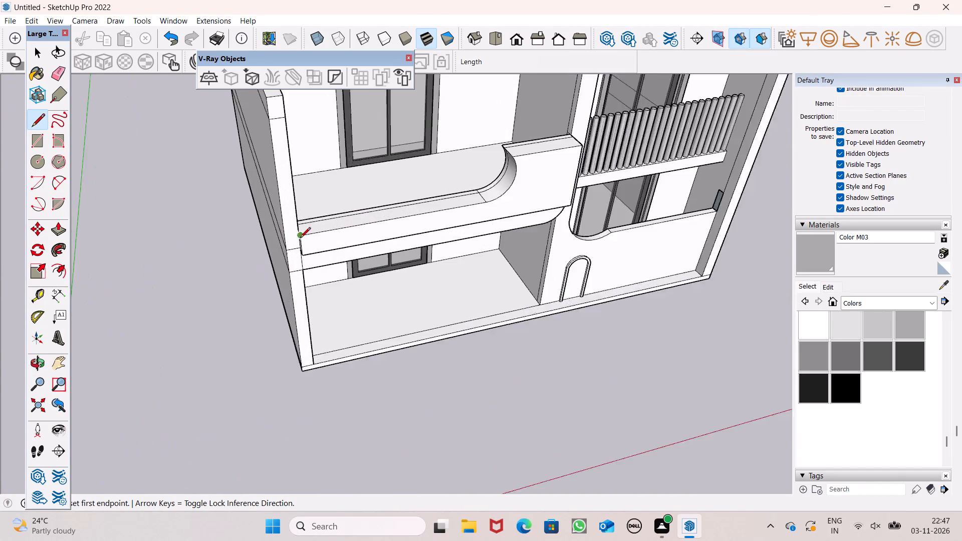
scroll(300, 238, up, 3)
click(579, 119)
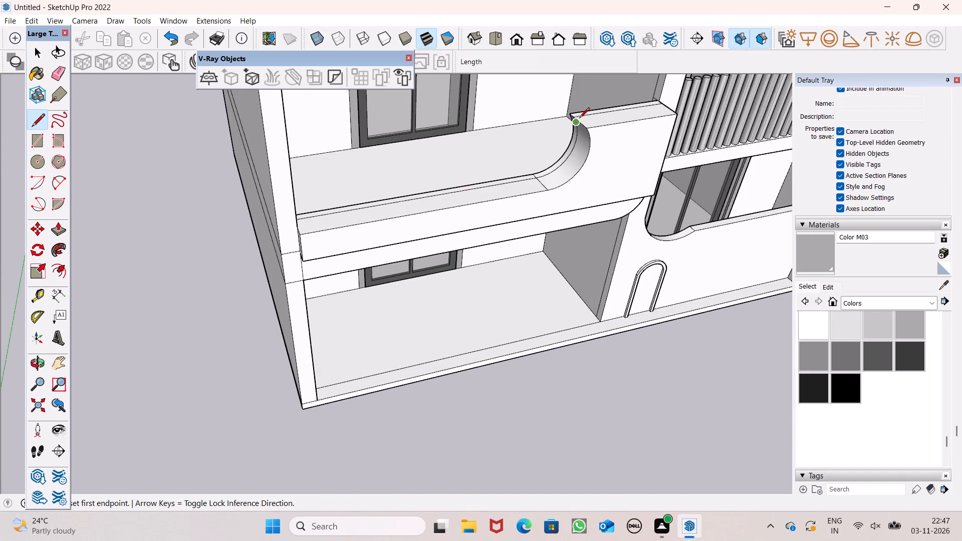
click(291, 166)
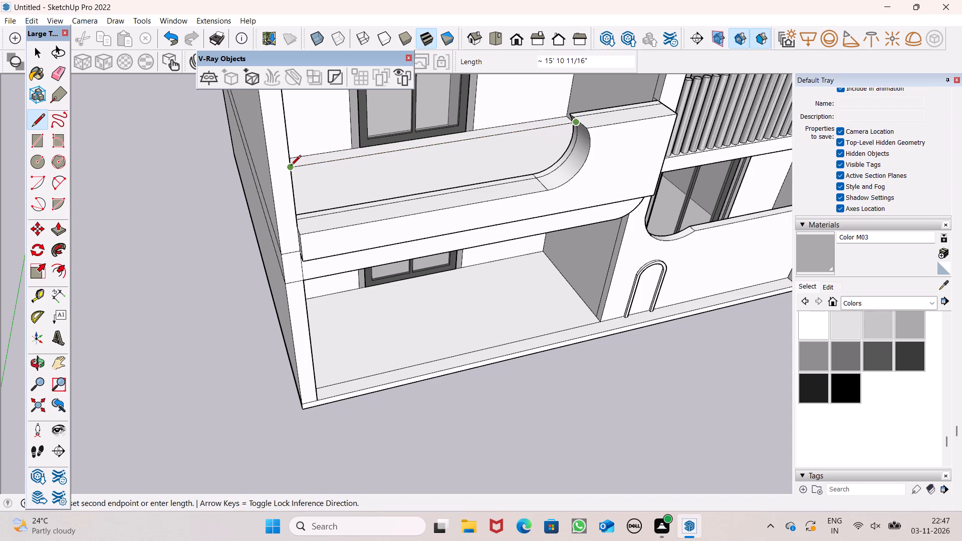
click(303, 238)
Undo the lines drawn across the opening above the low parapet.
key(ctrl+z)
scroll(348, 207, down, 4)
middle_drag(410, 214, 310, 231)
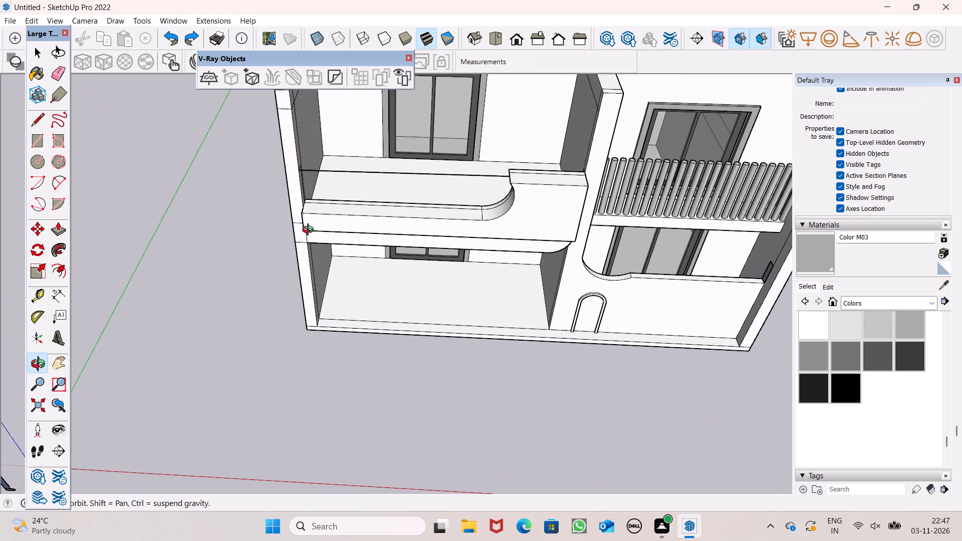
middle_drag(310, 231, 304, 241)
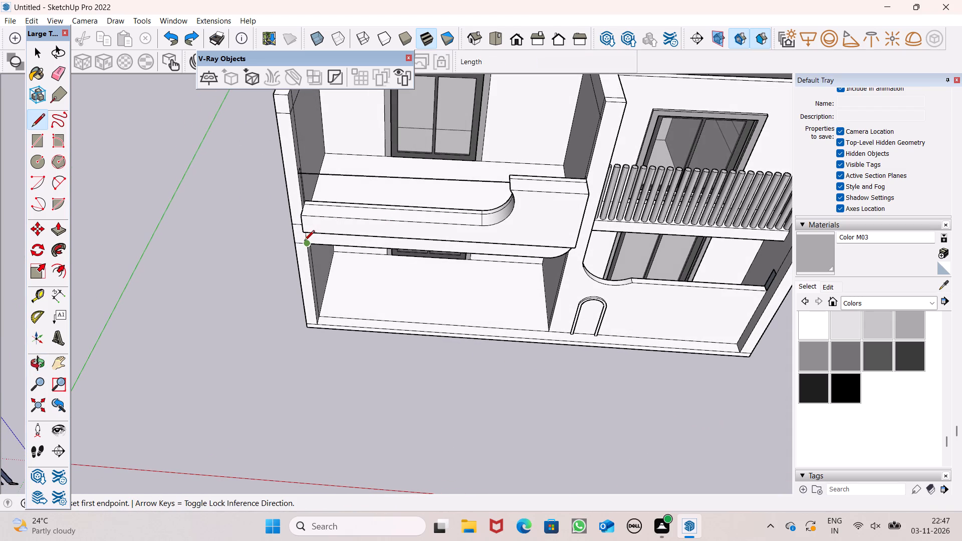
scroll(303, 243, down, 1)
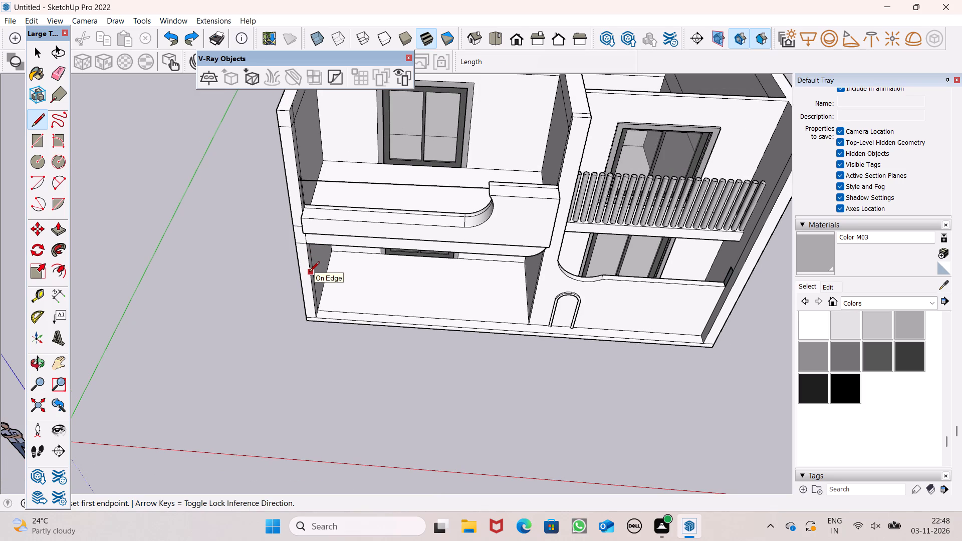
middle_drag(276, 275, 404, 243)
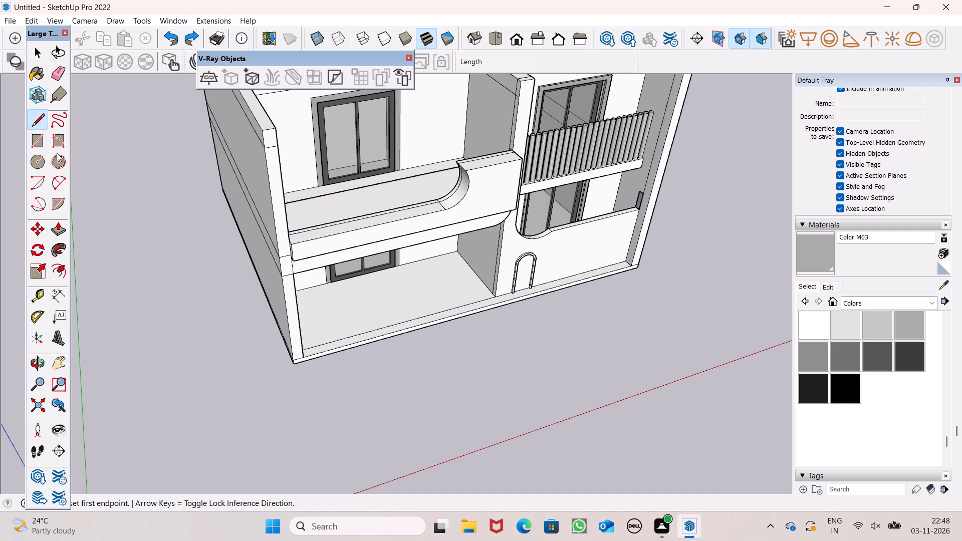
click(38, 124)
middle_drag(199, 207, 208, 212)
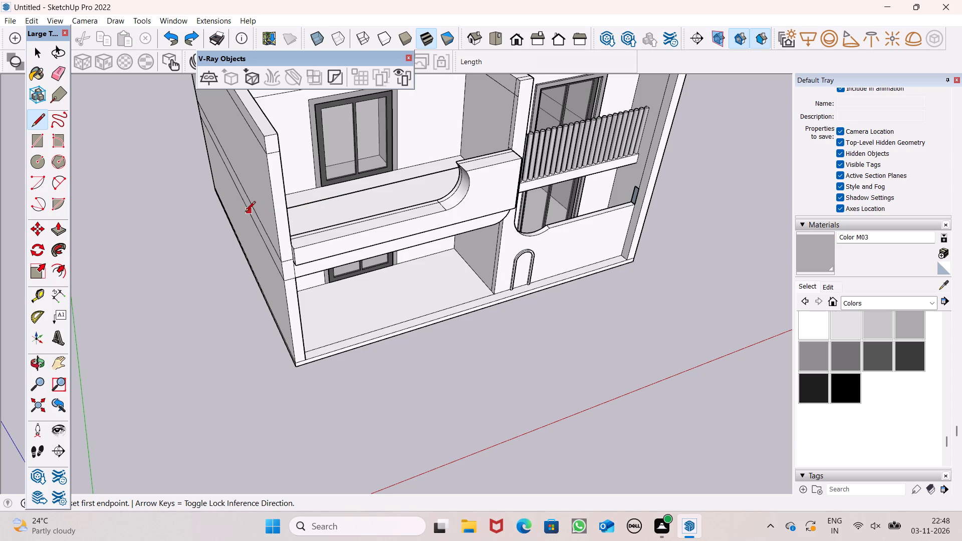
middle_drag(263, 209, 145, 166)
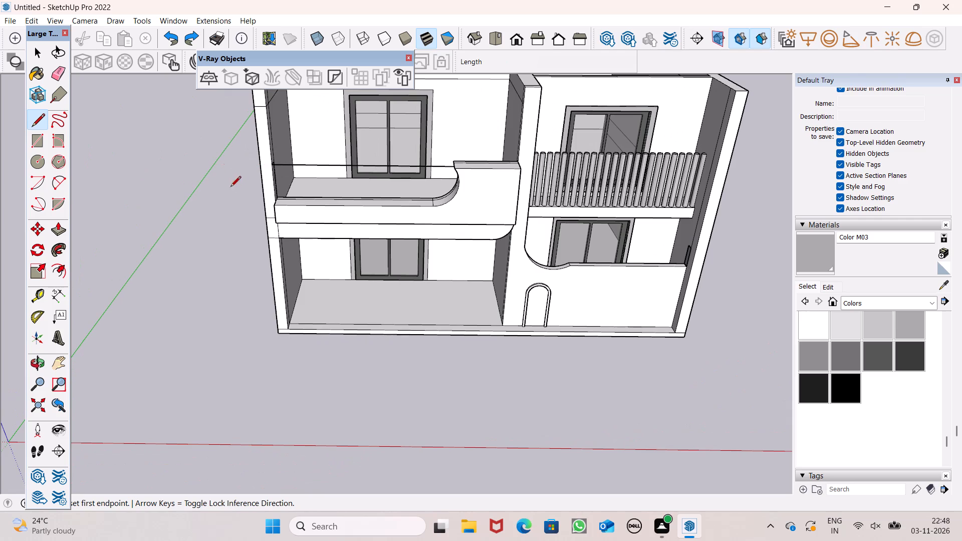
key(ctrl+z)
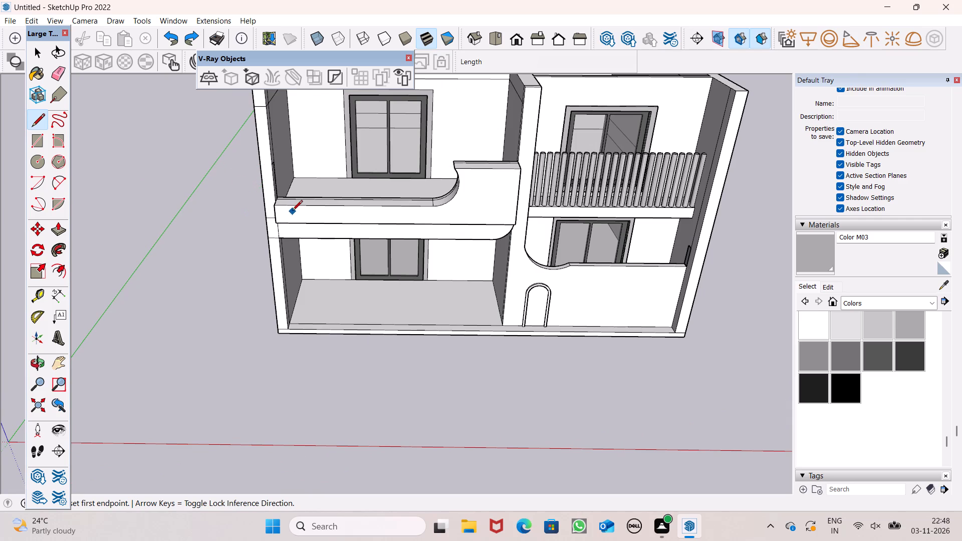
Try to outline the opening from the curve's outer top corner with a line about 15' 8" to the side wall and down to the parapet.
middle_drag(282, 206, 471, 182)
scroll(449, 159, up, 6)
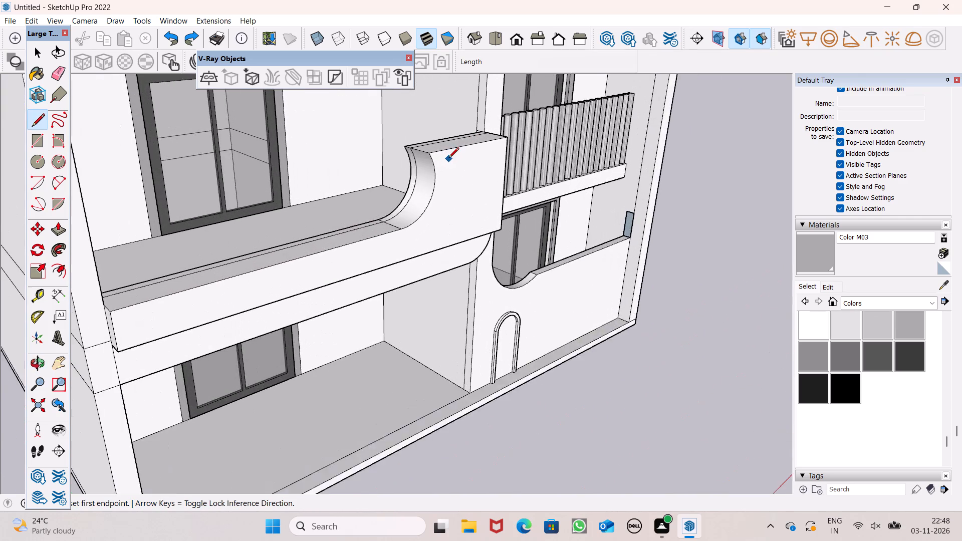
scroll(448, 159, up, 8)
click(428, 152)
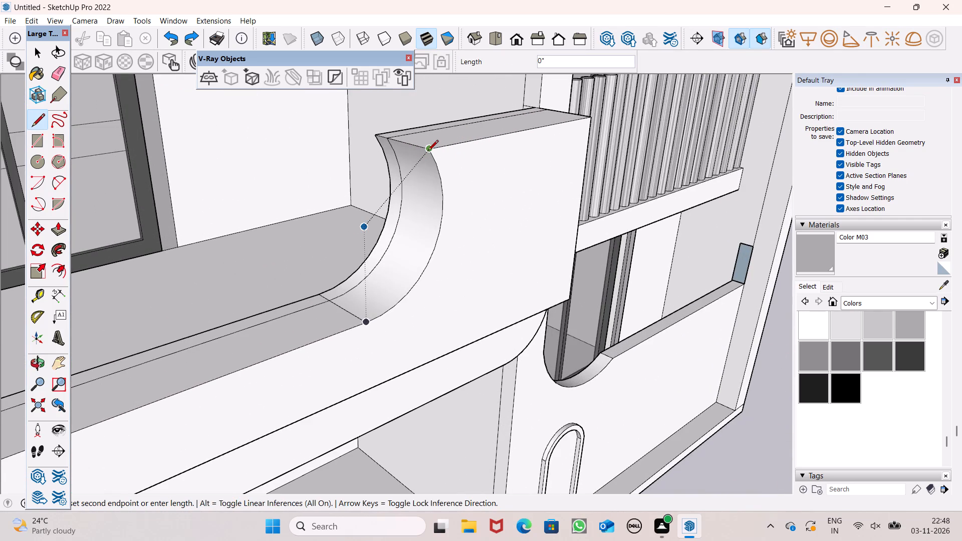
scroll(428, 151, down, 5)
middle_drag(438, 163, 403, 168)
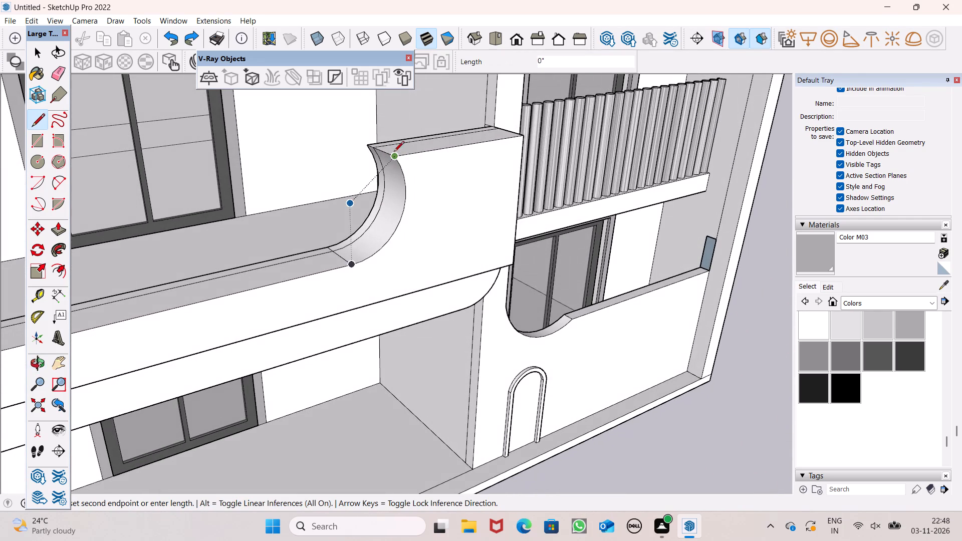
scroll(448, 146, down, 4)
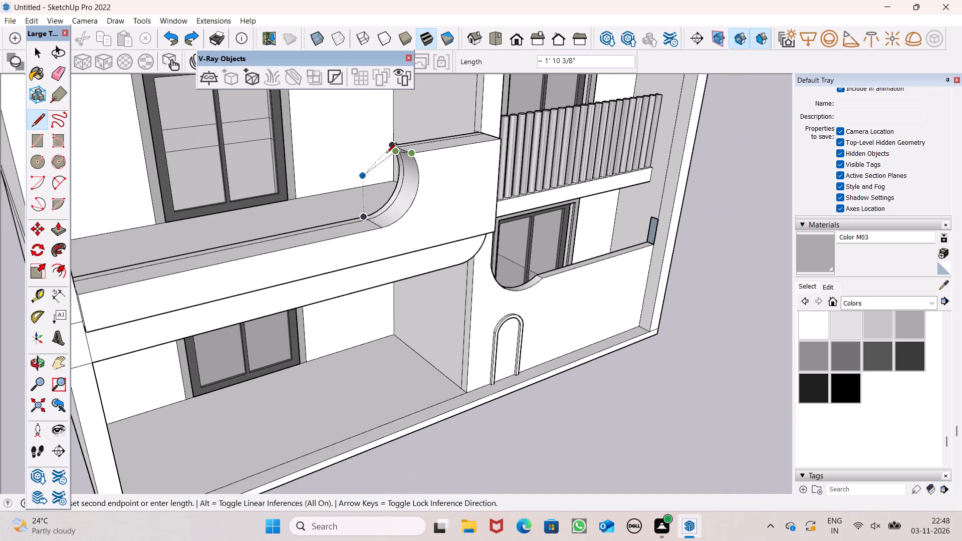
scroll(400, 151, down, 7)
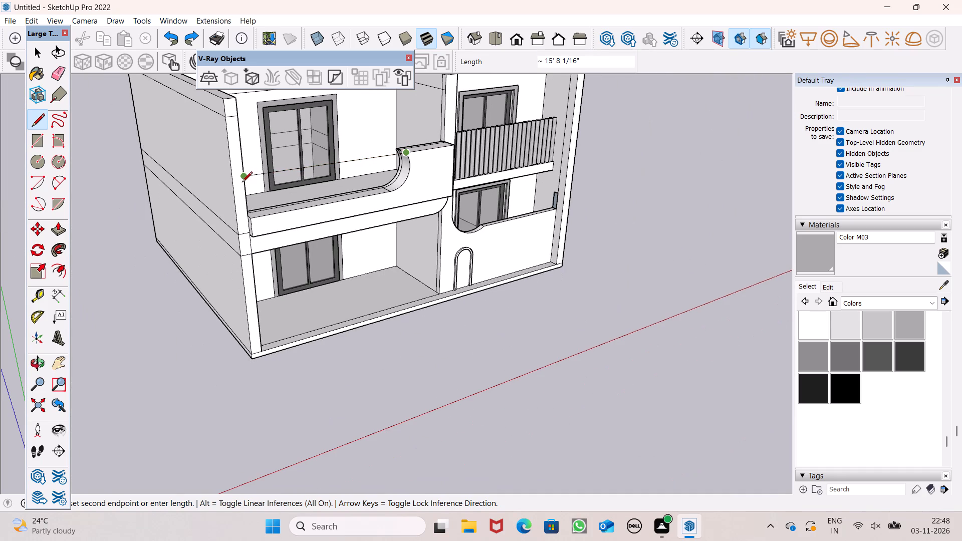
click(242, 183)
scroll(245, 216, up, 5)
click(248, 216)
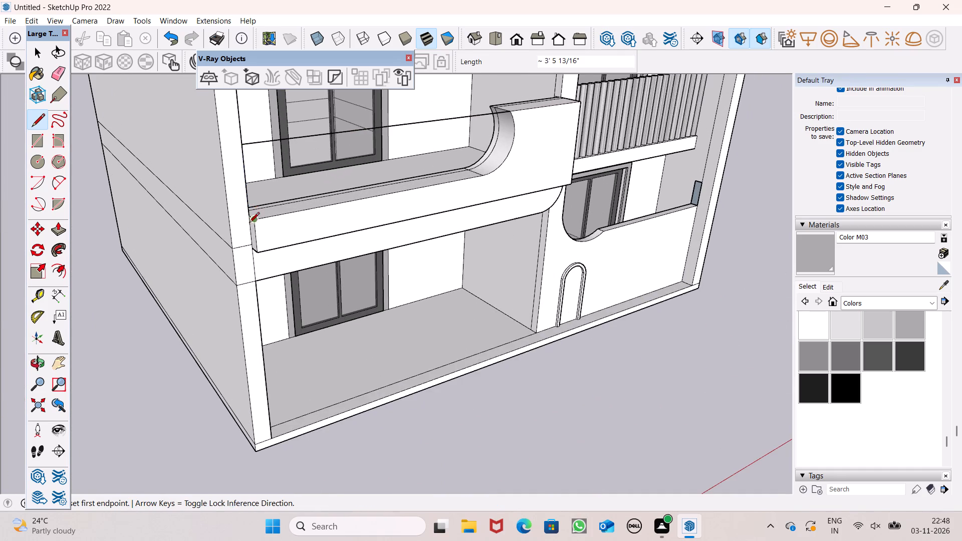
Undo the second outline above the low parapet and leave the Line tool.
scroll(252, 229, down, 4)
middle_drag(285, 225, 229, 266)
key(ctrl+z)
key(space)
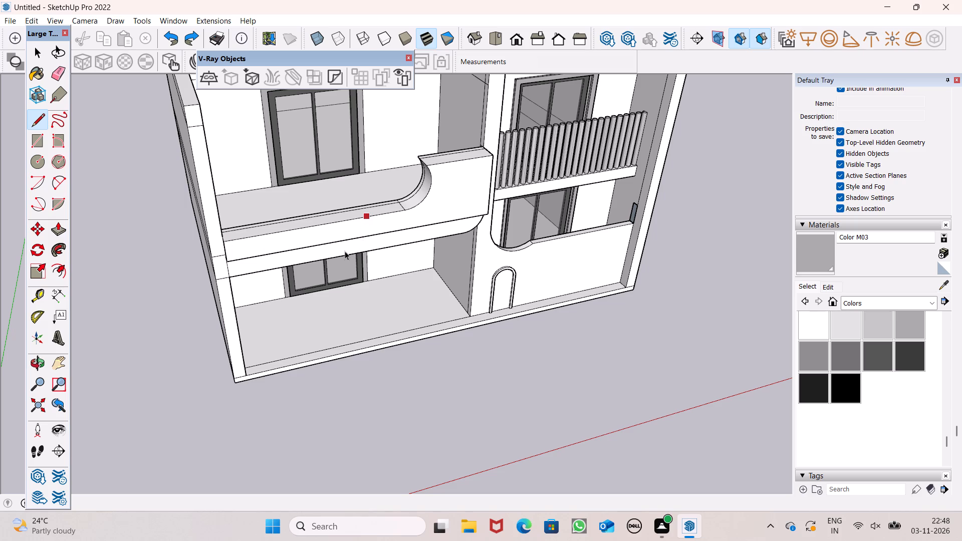
Pull the narrow inner strip on top of the low parapet up about 3' 5 13/16" to the level of the parapet's high end.
scroll(344, 261, down, 5)
middle_drag(338, 296, 266, 274)
scroll(255, 251, up, 1)
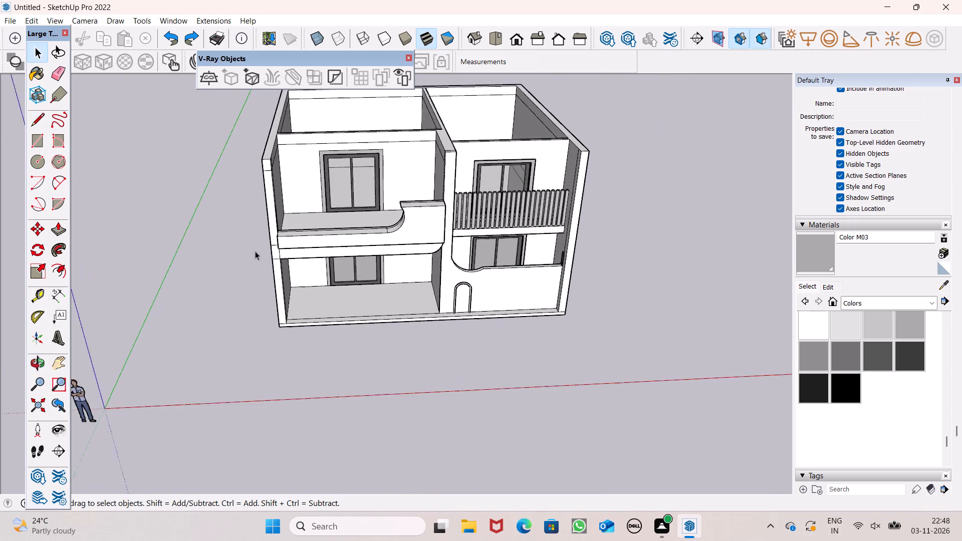
scroll(255, 251, up, 6)
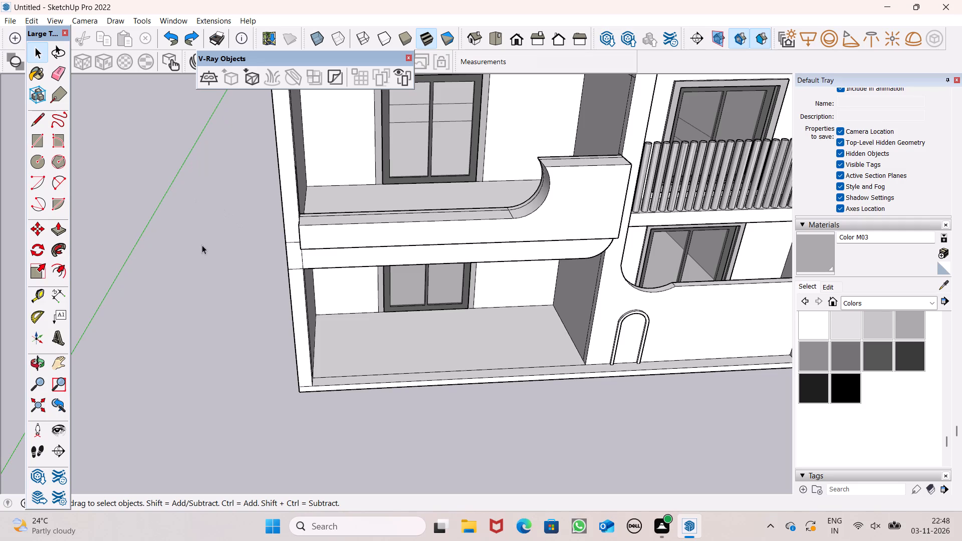
middle_drag(316, 213, 336, 316)
scroll(336, 315, up, 8)
scroll(256, 192, down, 7)
middle_drag(321, 232, 317, 235)
scroll(319, 234, up, 1)
click(64, 226)
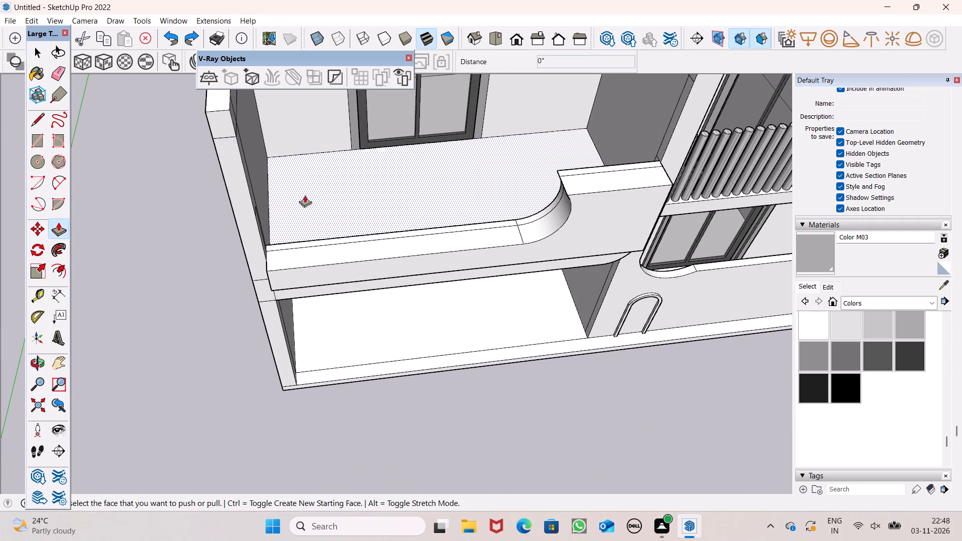
scroll(388, 197, up, 4)
drag(538, 238, 577, 214)
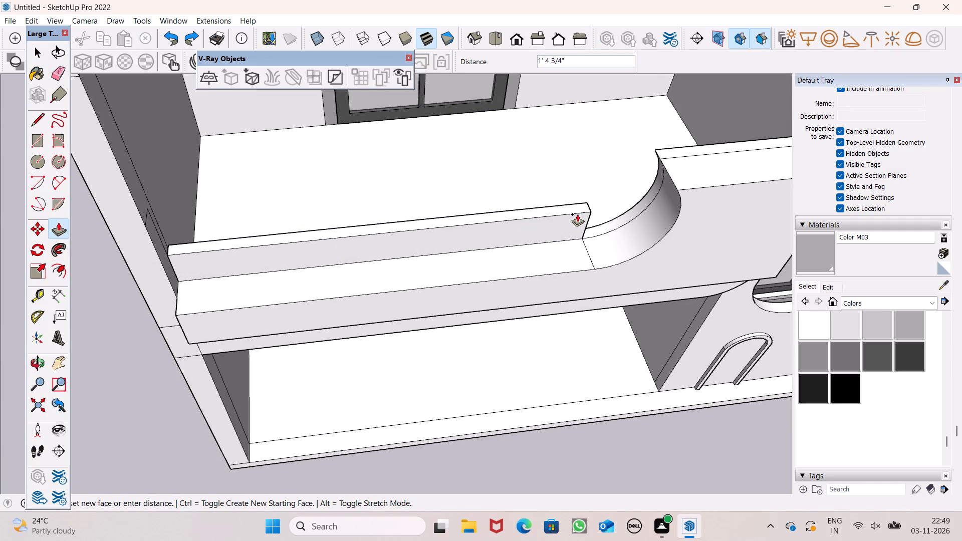
drag(577, 214, 662, 161)
Pull the end face of the thin panel on the low parapet about 1' 8 11/16" across the curved recess.
middle_drag(643, 200, 482, 176)
scroll(562, 238, up, 6)
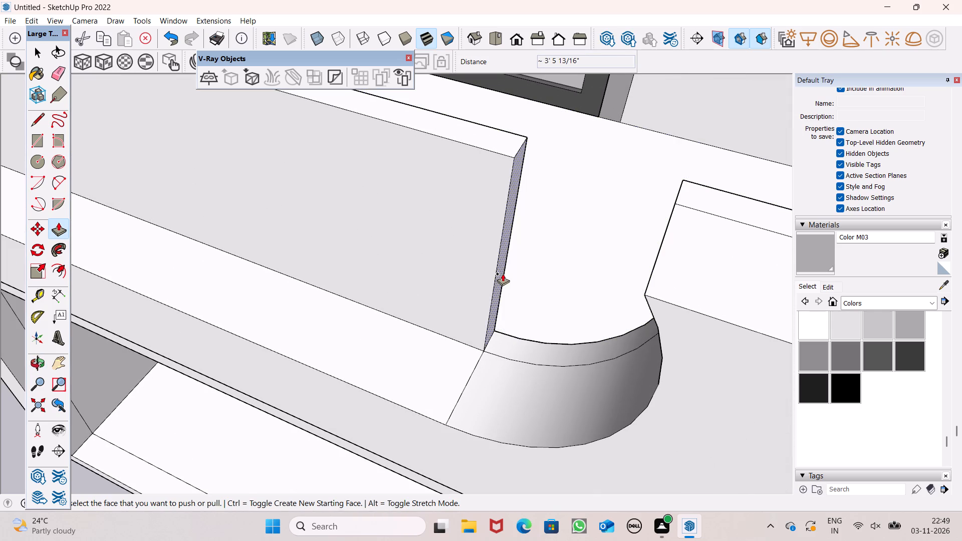
drag(503, 274, 640, 287)
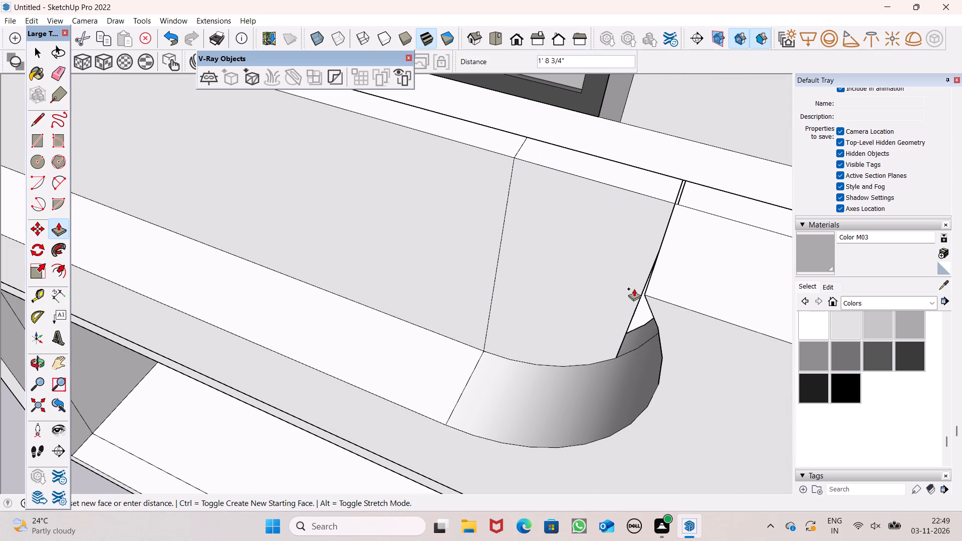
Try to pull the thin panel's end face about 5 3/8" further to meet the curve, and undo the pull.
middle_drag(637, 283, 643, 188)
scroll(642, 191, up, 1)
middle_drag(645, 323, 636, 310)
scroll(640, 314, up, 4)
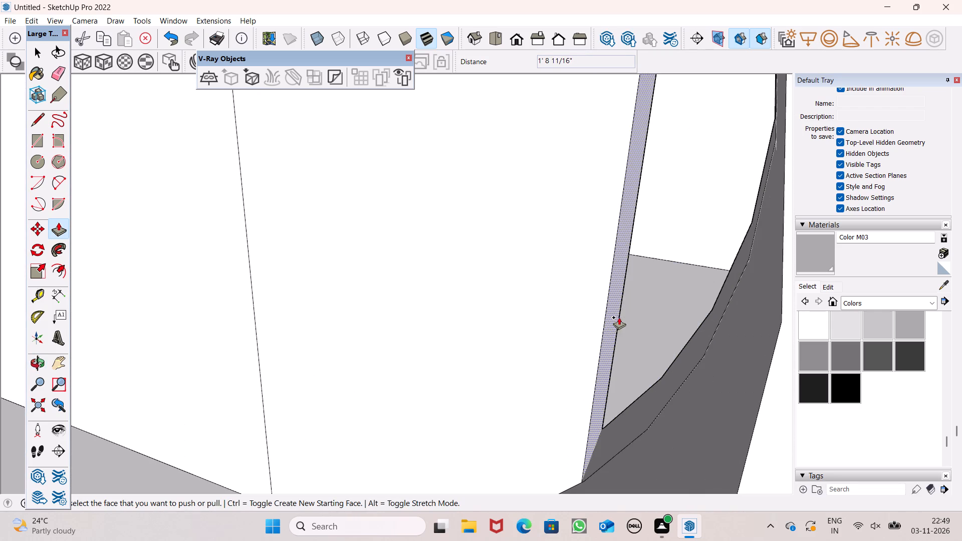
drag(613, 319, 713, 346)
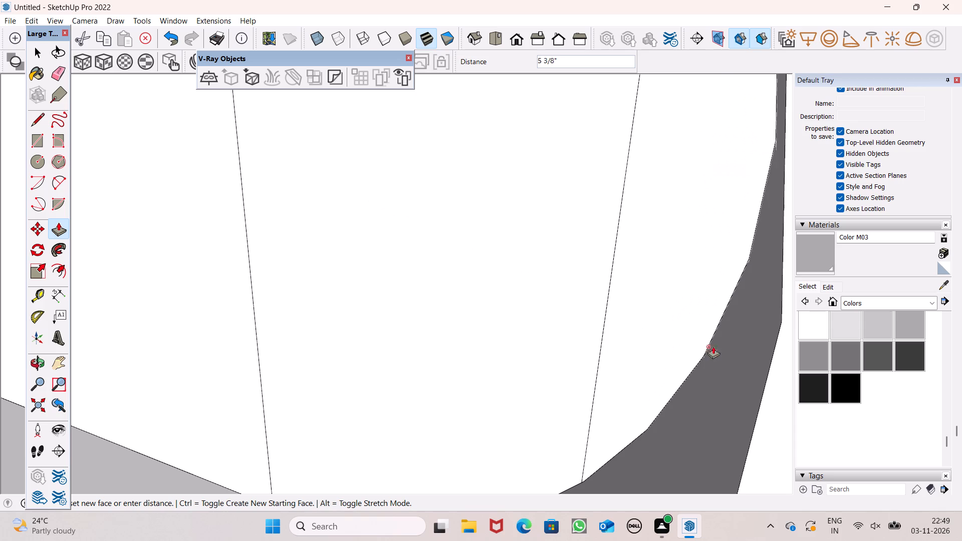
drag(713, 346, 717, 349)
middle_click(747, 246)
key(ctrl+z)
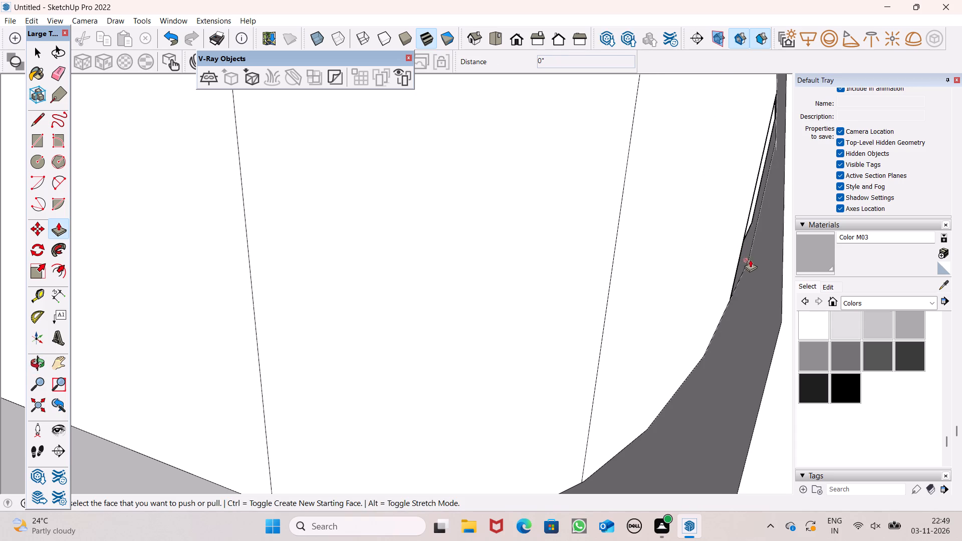
Pull the thin panel's end face about 5 3/16" further into the curve and leave the Push/Pull tool.
drag(620, 272, 733, 280)
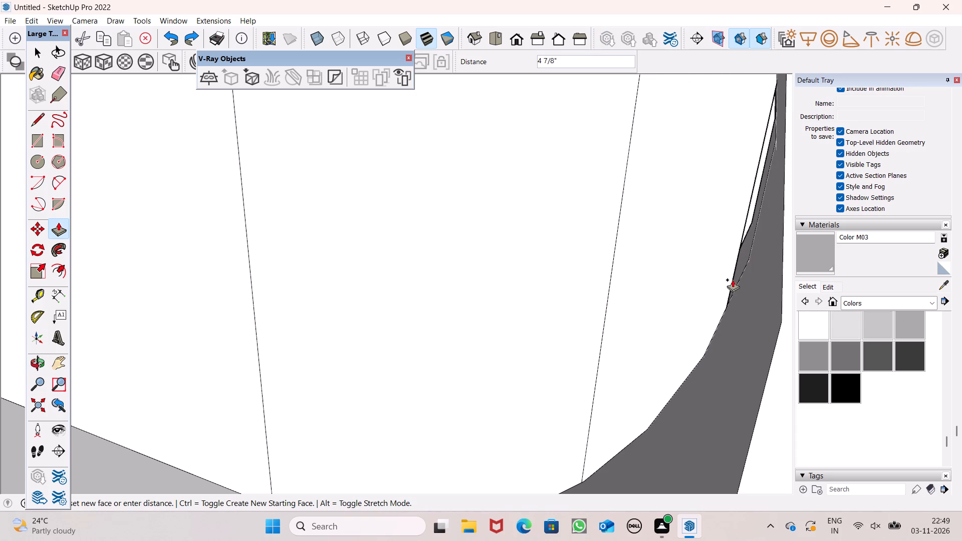
drag(733, 280, 744, 272)
scroll(675, 258, down, 3)
scroll(675, 258, up, 1)
scroll(675, 258, down, 3)
scroll(617, 233, down, 4)
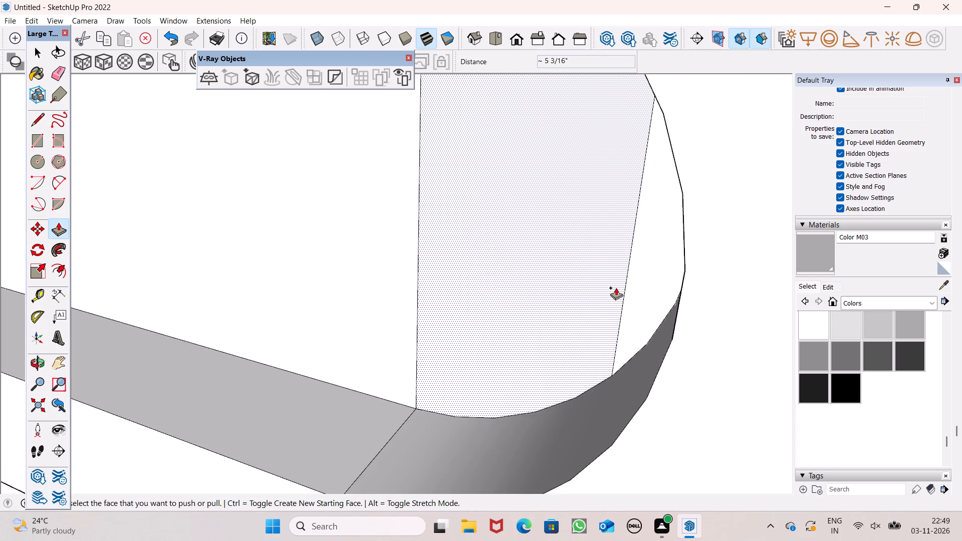
middle_drag(621, 288, 724, 267)
key(space)
Examine the extended thin panel and its junction with the curved parapet from the front, above and the inner side.
scroll(572, 251, down, 13)
middle_drag(534, 251, 675, 269)
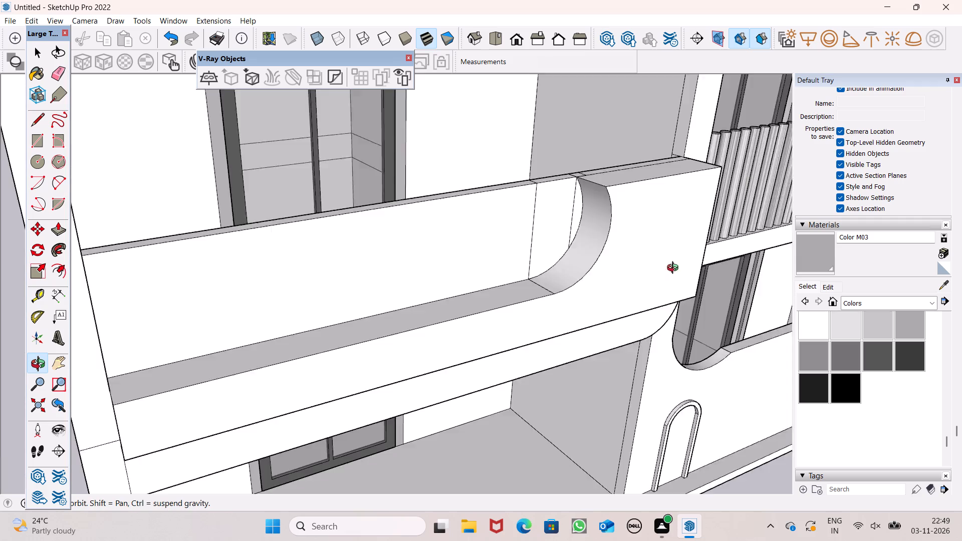
middle_drag(675, 269, 650, 262)
scroll(373, 239, down, 6)
middle_drag(274, 229, 163, 448)
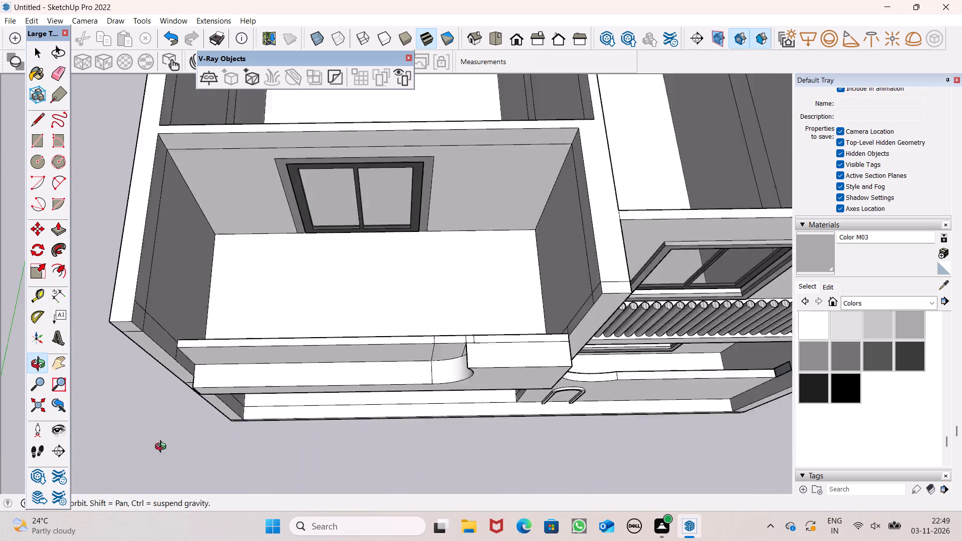
middle_drag(163, 448, 0, 377)
middle_drag(420, 248, 0, 267)
scroll(0, 267, up, 1)
middle_drag(382, 206, 193, 184)
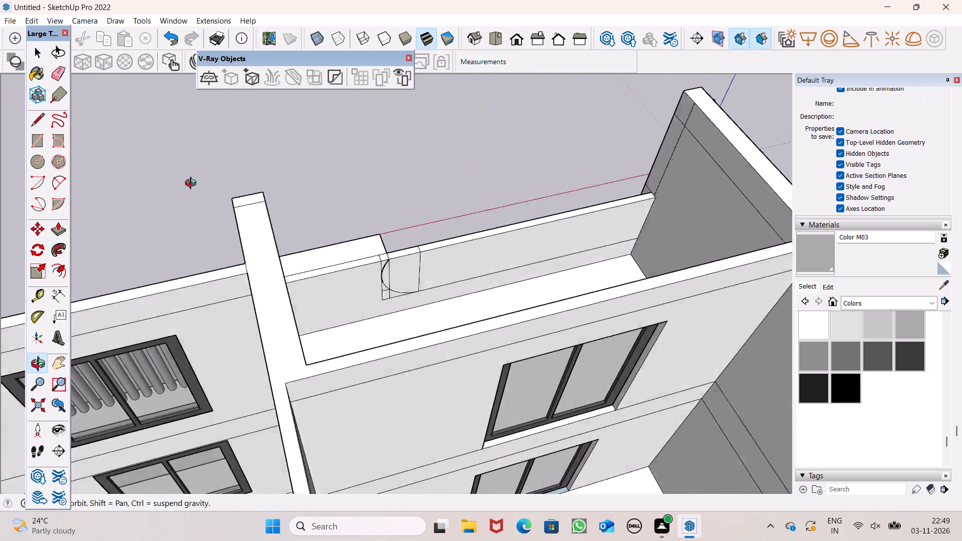
middle_drag(193, 184, 171, 182)
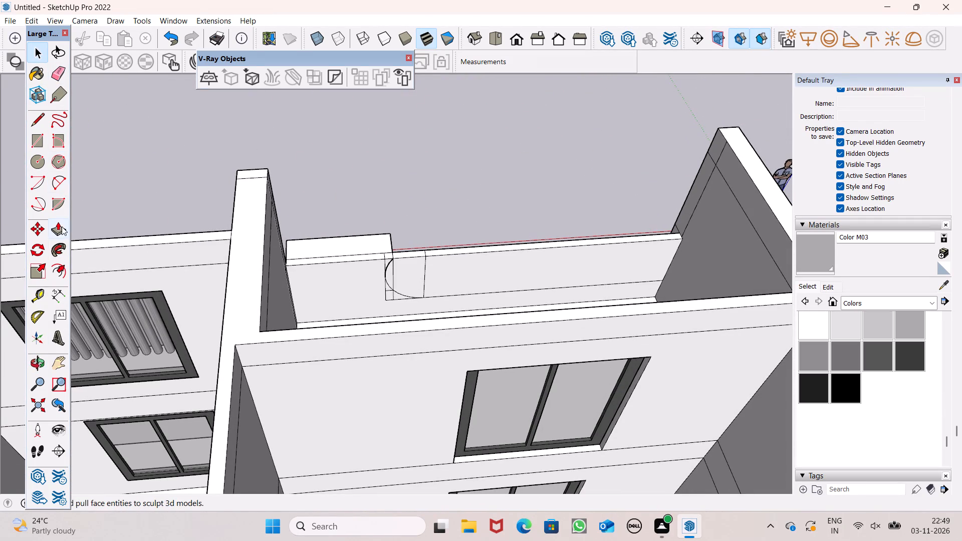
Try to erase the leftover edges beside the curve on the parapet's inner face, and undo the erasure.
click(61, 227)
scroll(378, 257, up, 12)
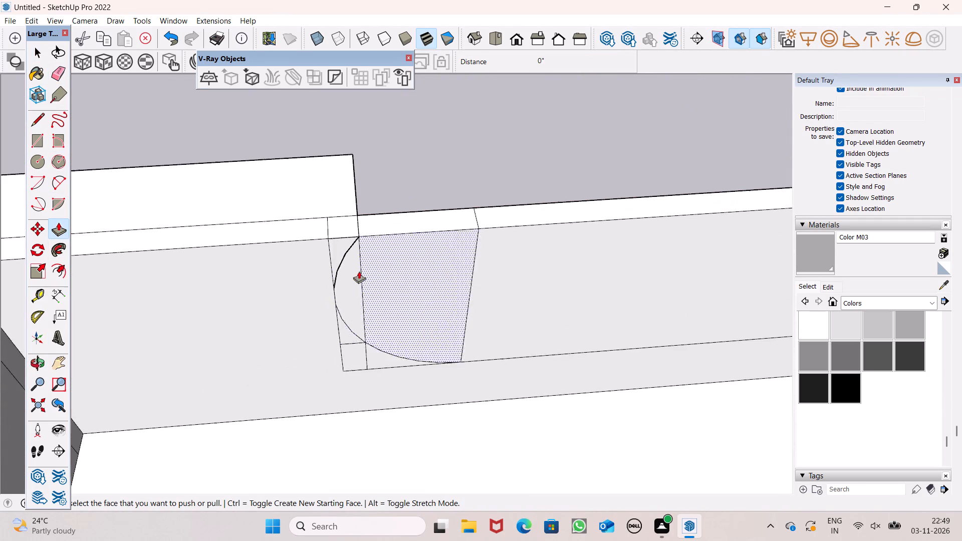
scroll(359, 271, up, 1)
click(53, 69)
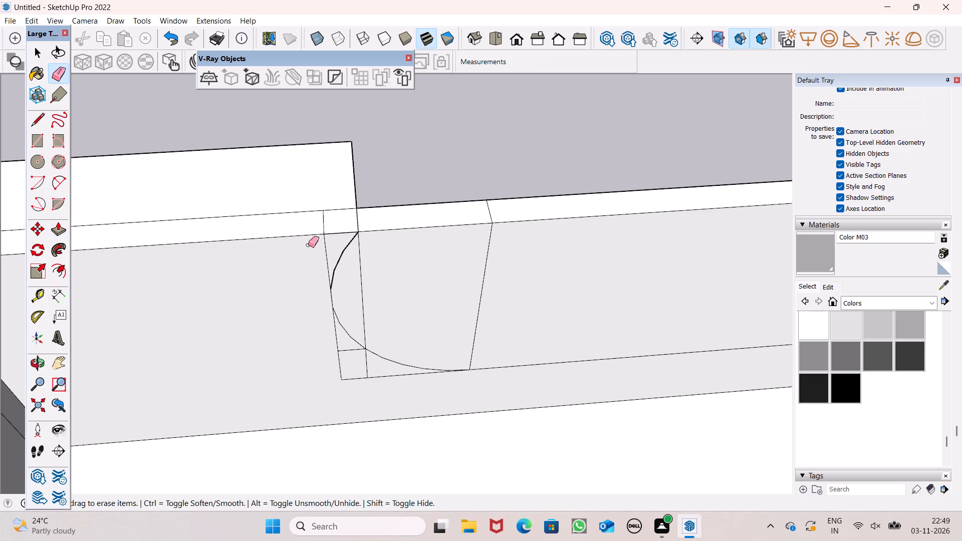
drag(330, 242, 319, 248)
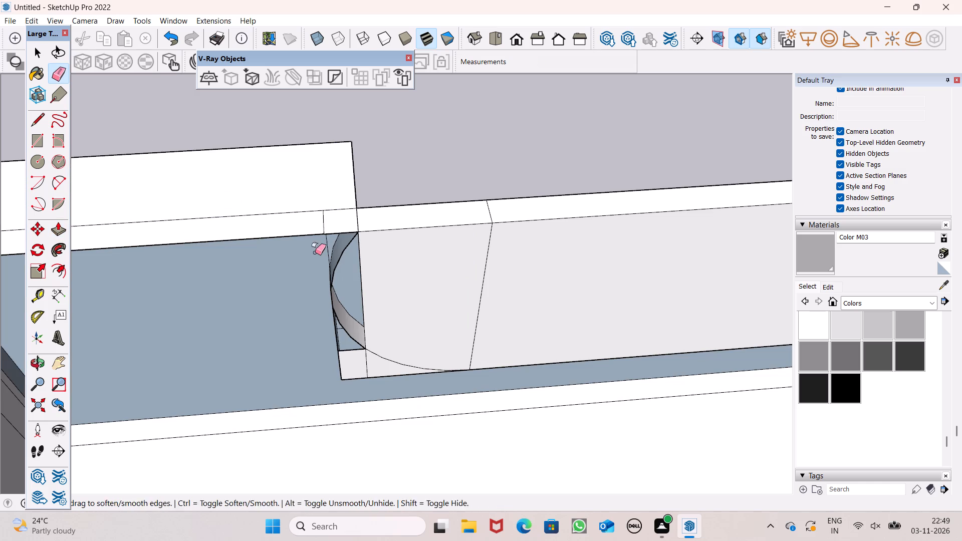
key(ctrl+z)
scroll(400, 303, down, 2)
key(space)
Open the list of material collections.
click(871, 305)
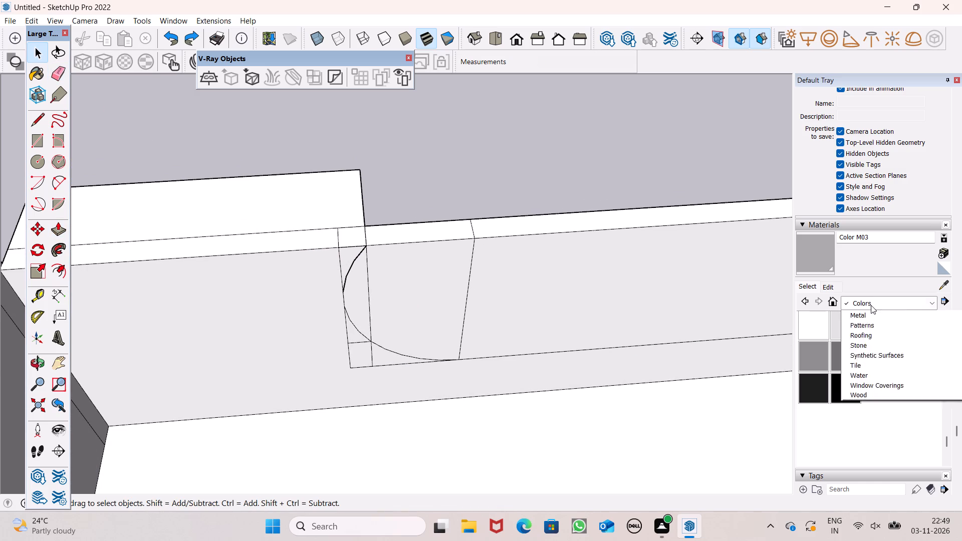
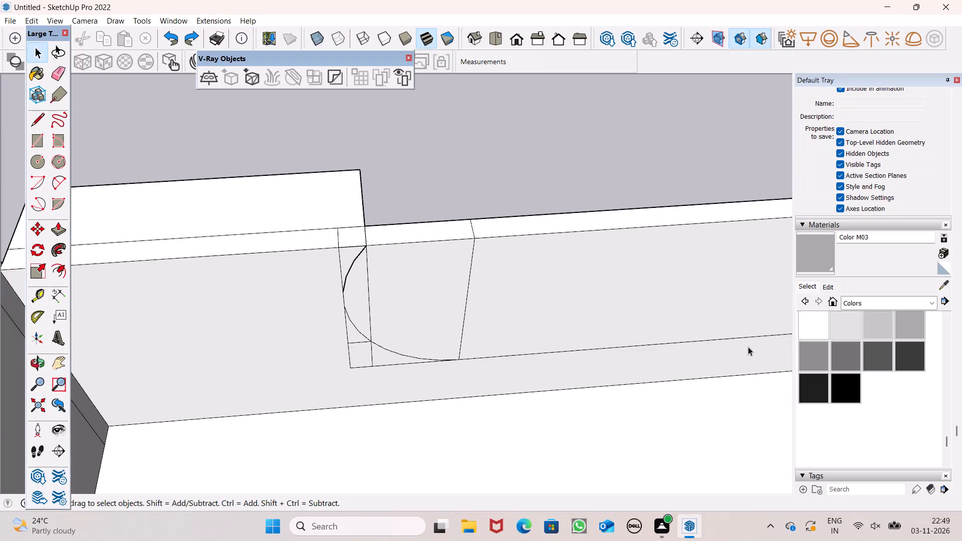
Paint the inner faces of the upper balcony's straight and curved railing infill with Translucent Glass Gray from Glass and Mirrors.
click(868, 303)
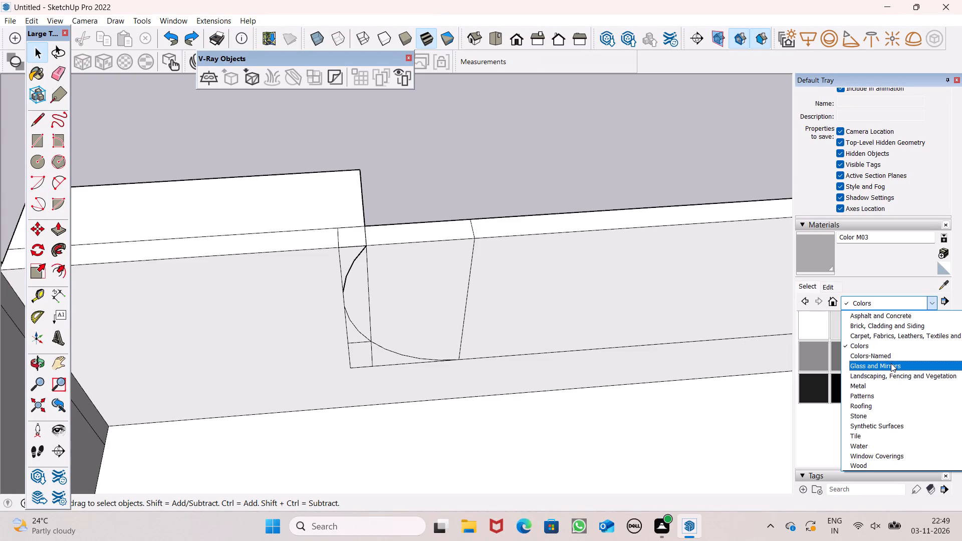
click(934, 368)
click(920, 365)
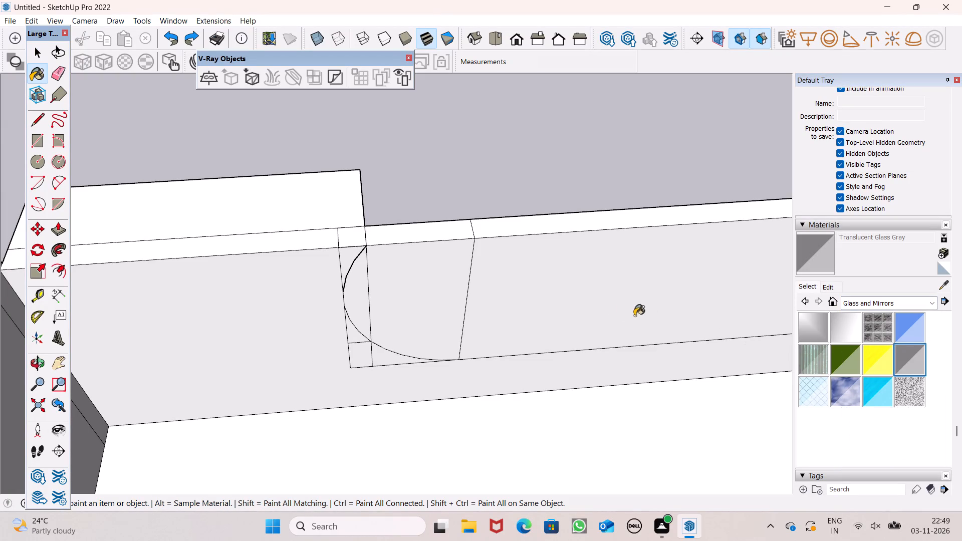
click(611, 312)
click(409, 280)
click(358, 296)
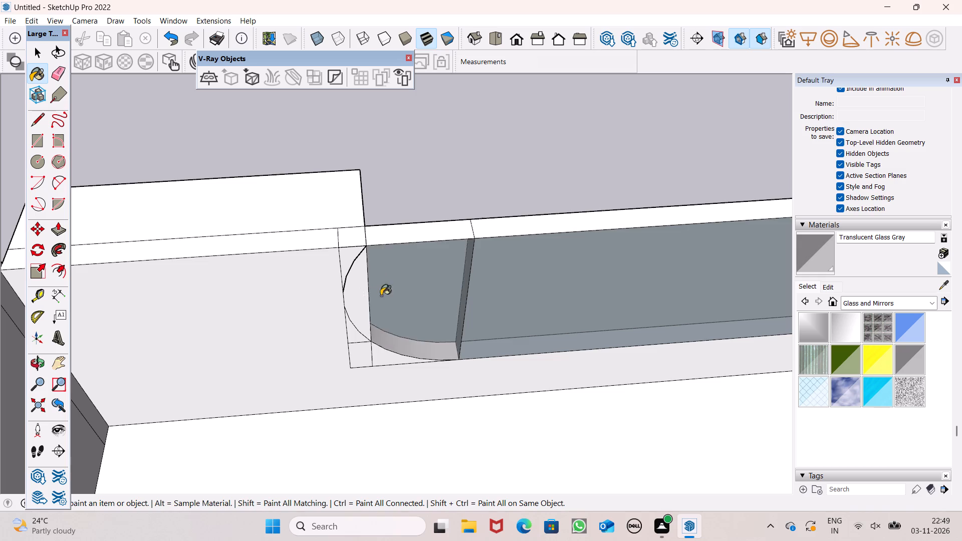
Paint the outer faces of the same balcony railing infill, including its curved end, with Translucent Glass Gray.
middle_drag(432, 306, 411, 285)
scroll(122, 310, down, 1)
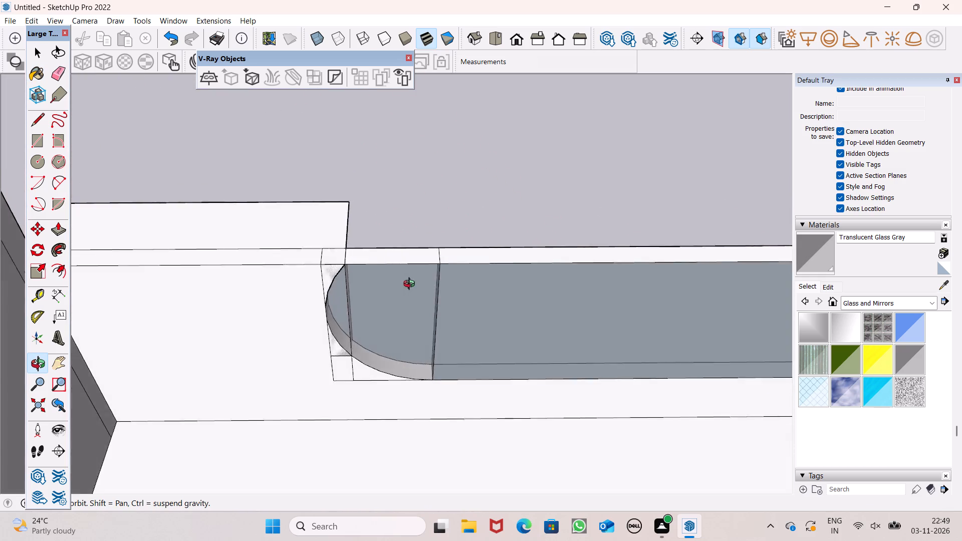
middle_drag(411, 285, 0, 304)
scroll(57, 308, up, 1)
middle_drag(283, 338, 91, 260)
scroll(79, 258, up, 1)
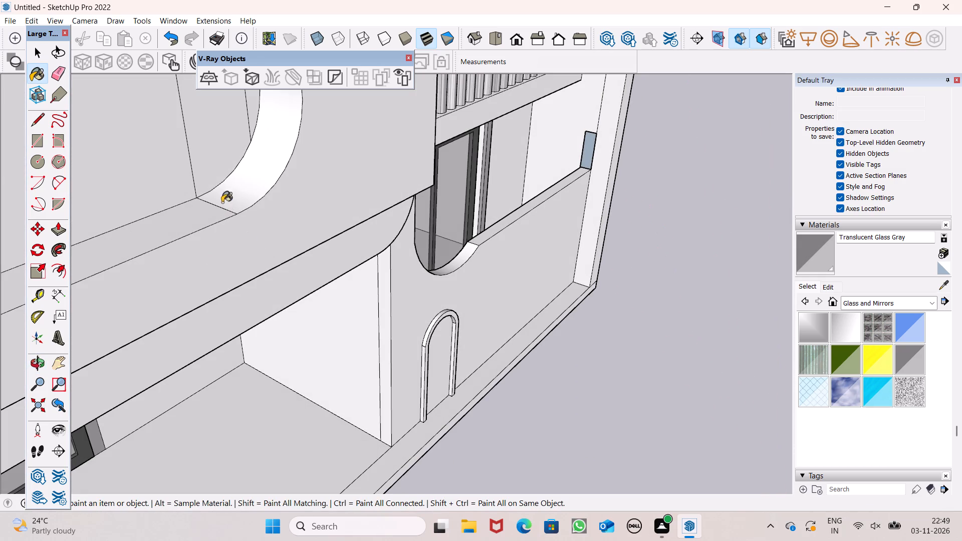
click(201, 170)
scroll(193, 173, down, 6)
click(125, 168)
scroll(217, 143, up, 2)
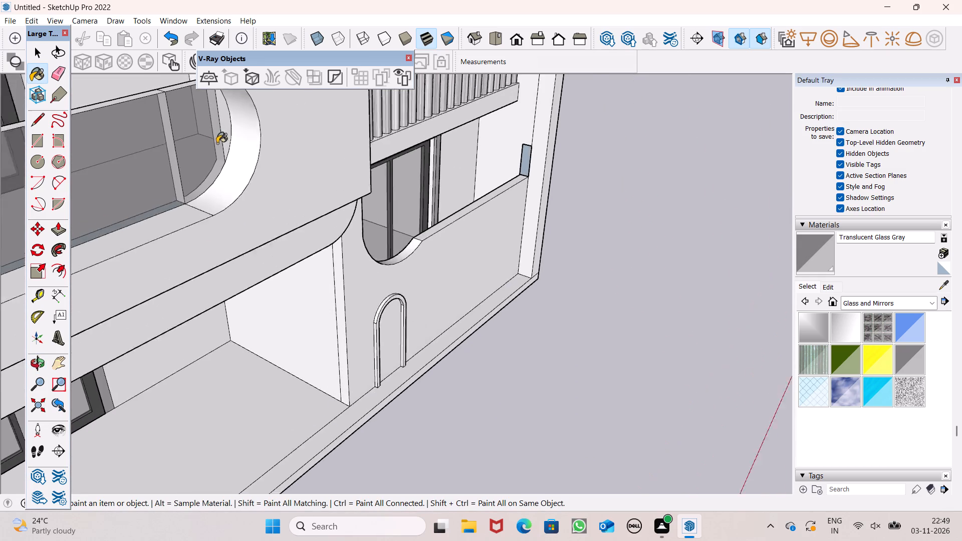
scroll(217, 143, up, 2)
click(226, 126)
scroll(208, 162, down, 6)
middle_drag(164, 189, 501, 231)
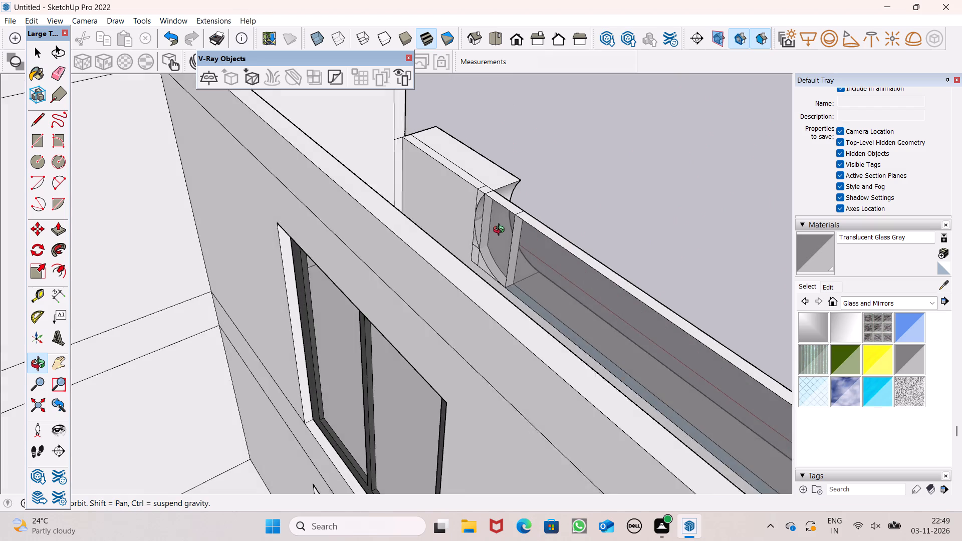
middle_drag(501, 231, 454, 239)
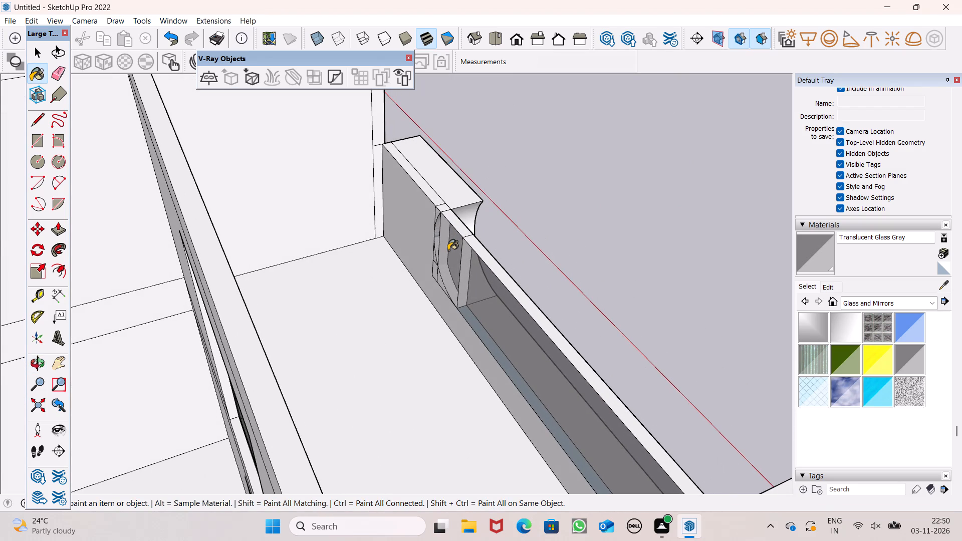
scroll(536, 241, down, 4)
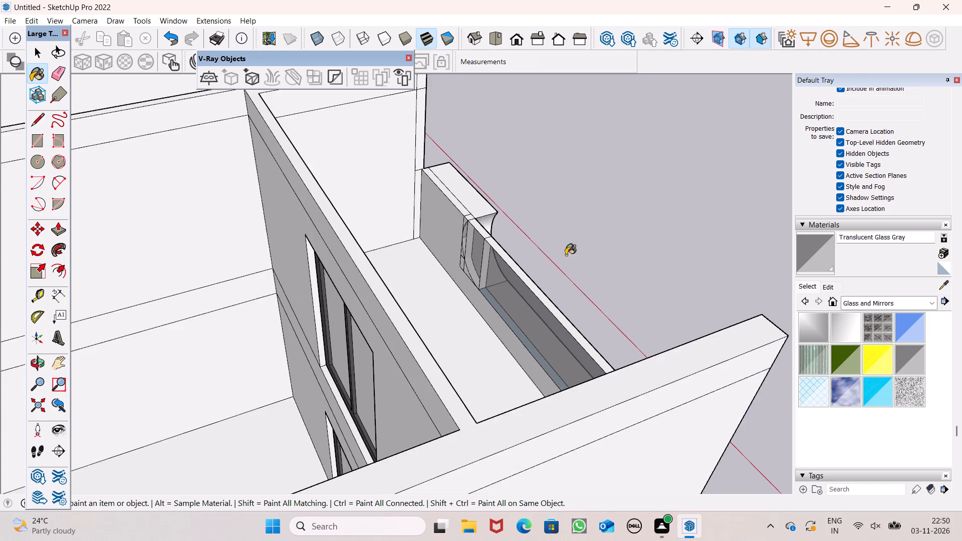
middle_drag(615, 271, 279, 220)
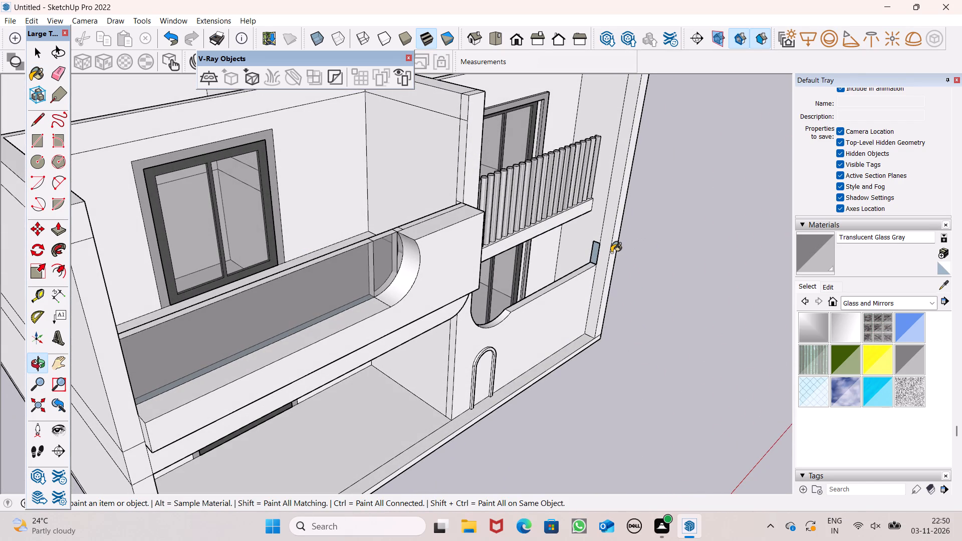
scroll(611, 252, down, 1)
key(space)
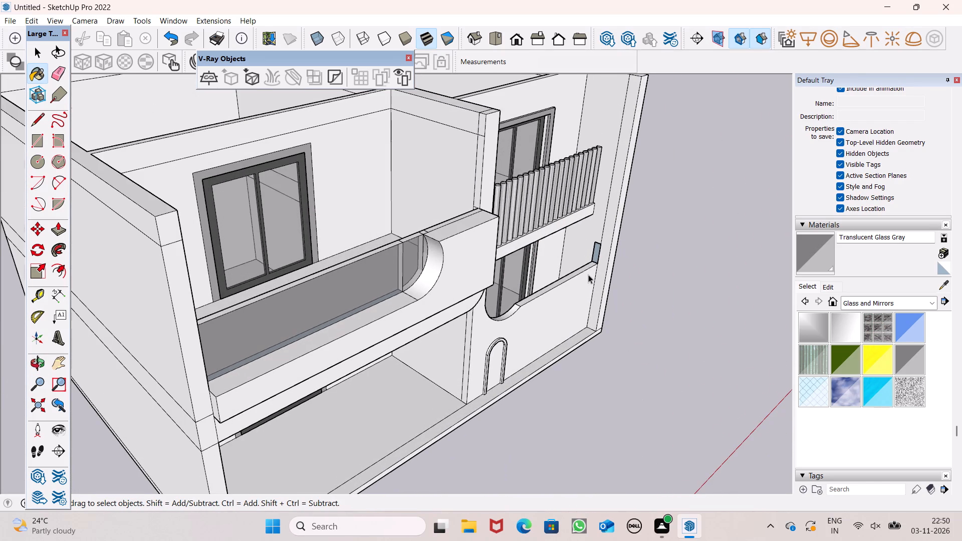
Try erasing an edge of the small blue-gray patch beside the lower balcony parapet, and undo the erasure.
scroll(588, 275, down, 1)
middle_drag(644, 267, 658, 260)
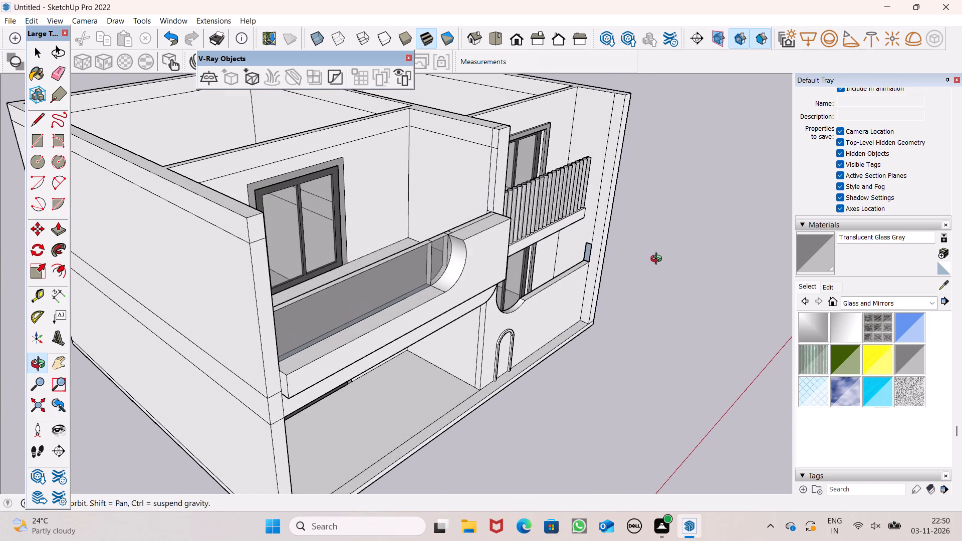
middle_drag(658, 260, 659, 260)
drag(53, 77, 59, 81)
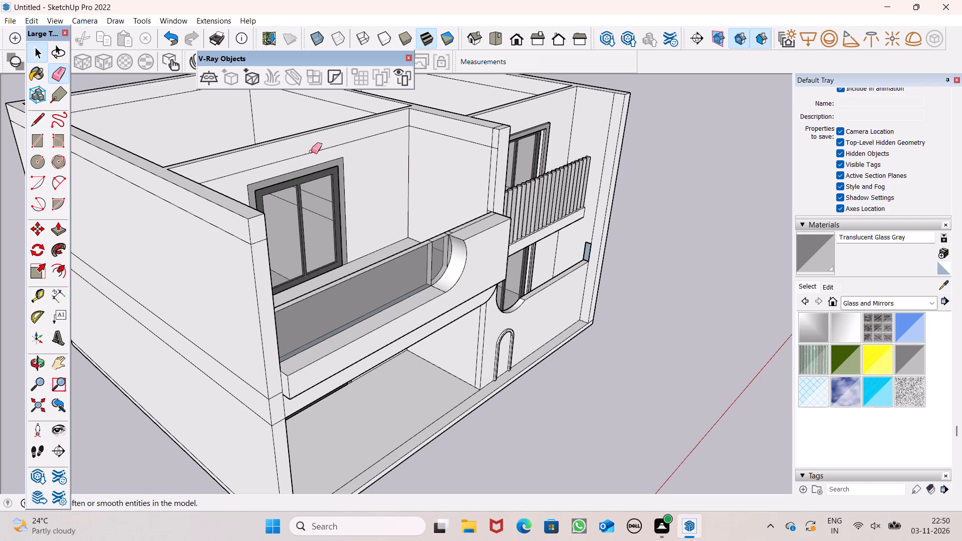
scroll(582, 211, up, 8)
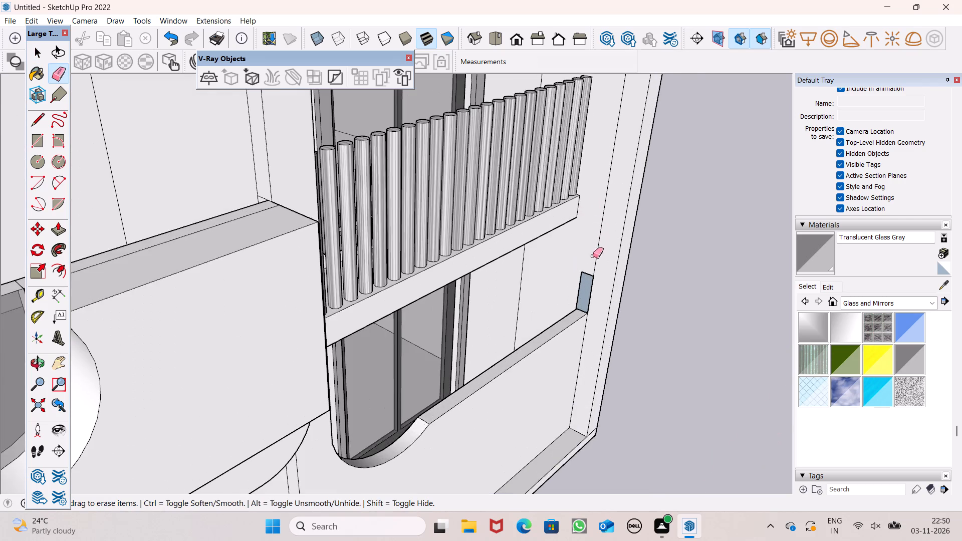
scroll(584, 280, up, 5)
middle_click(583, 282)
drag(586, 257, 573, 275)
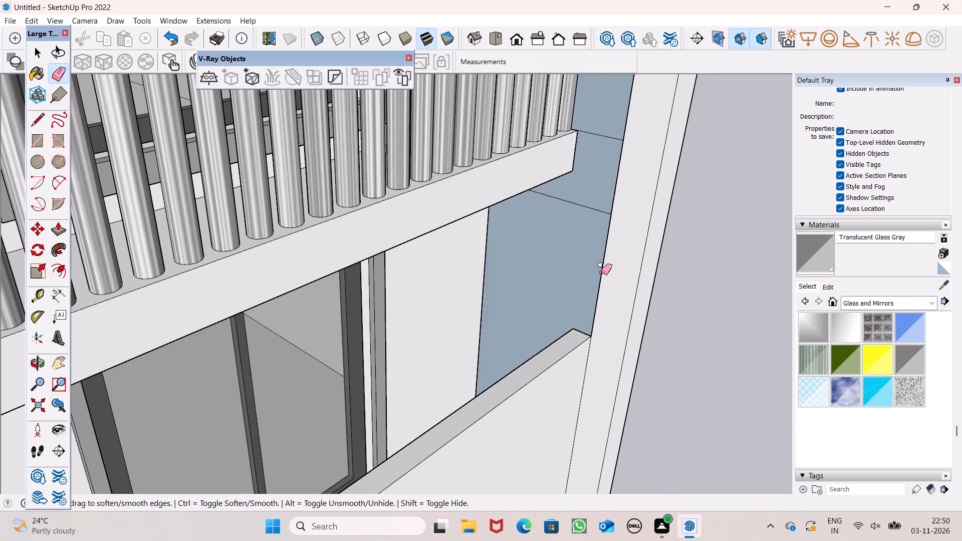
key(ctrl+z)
Paint the small blue-gray patch at the end of the lower balcony parapet with white Color M00 from Colors.
scroll(599, 271, down, 2)
middle_drag(608, 288, 654, 245)
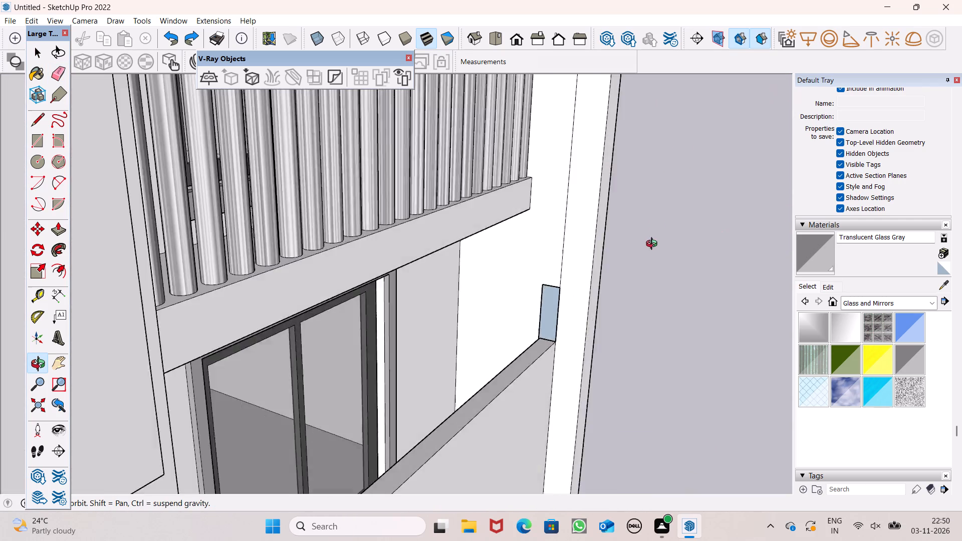
middle_drag(654, 245, 572, 254)
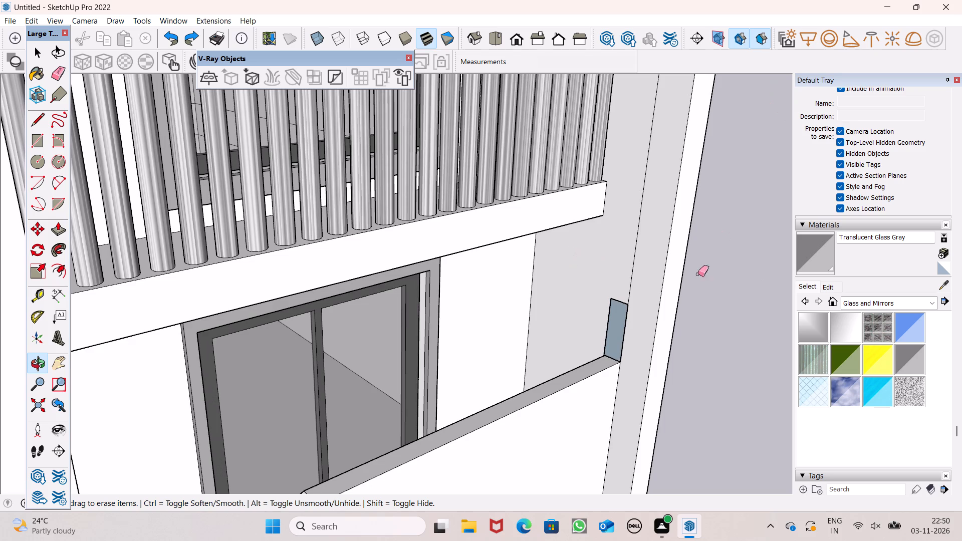
click(905, 302)
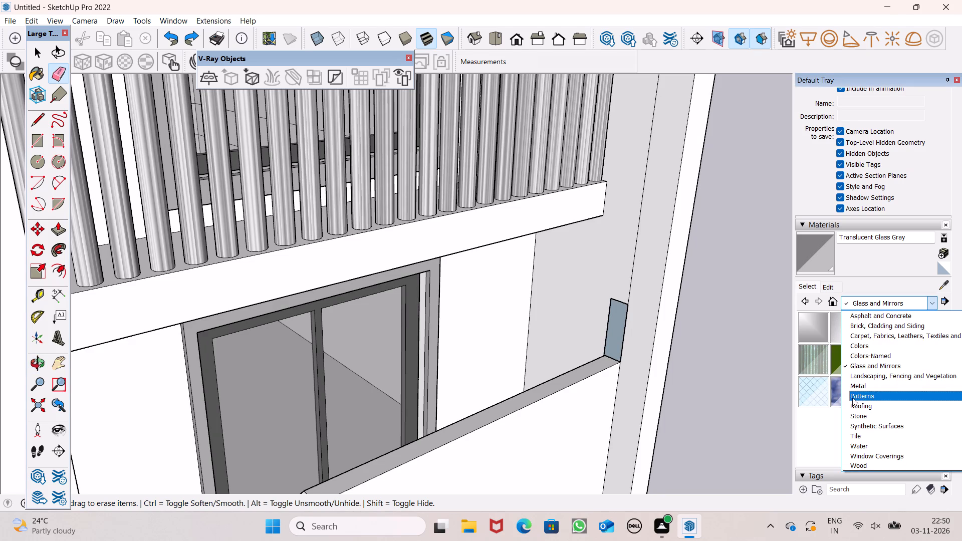
click(851, 348)
scroll(859, 396, down, 17)
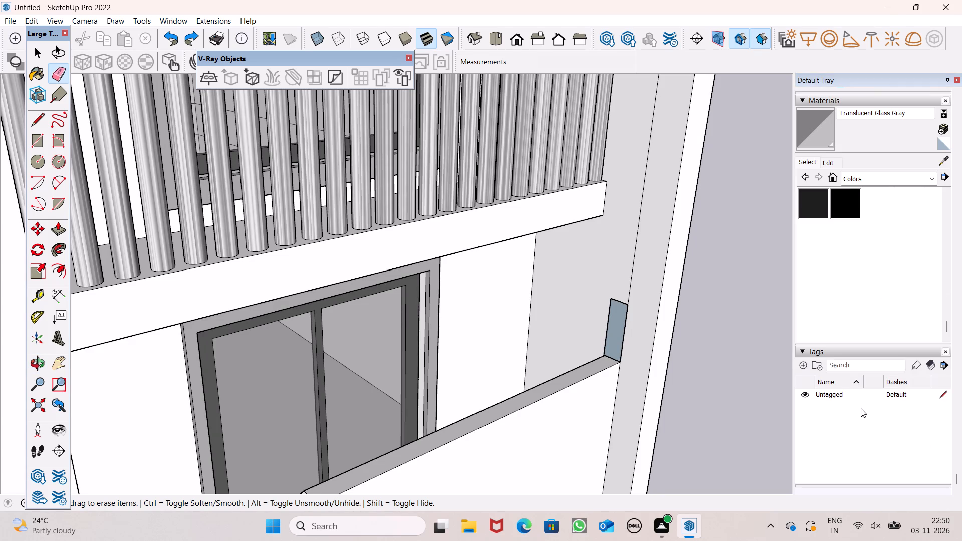
scroll(819, 301, up, 2)
click(805, 260)
click(615, 316)
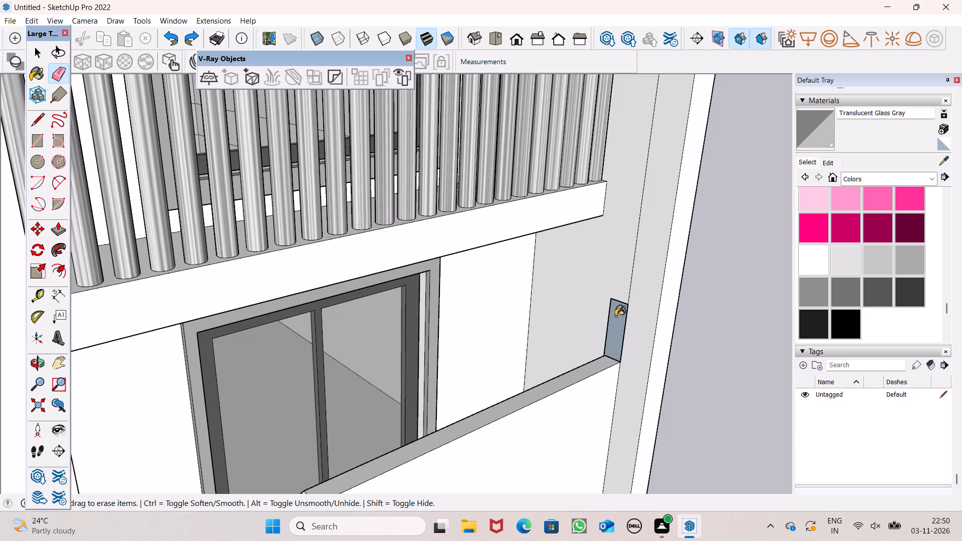
scroll(590, 291, down, 6)
middle_drag(641, 342, 386, 316)
scroll(386, 316, up, 1)
key(space)
Paint all top faces of the upper balcony's glass railing, through its curved end, with dark gray Color M07.
scroll(545, 334, down, 6)
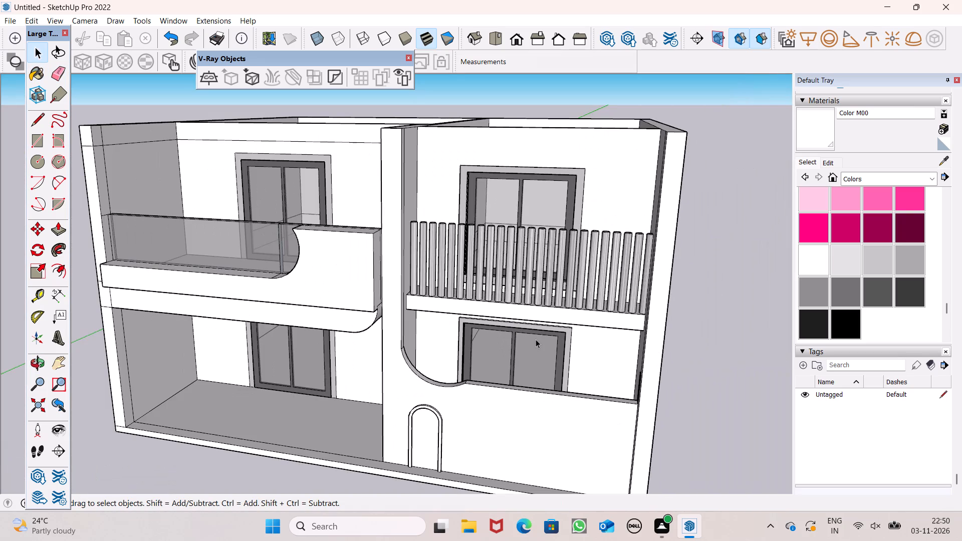
scroll(567, 358, down, 4)
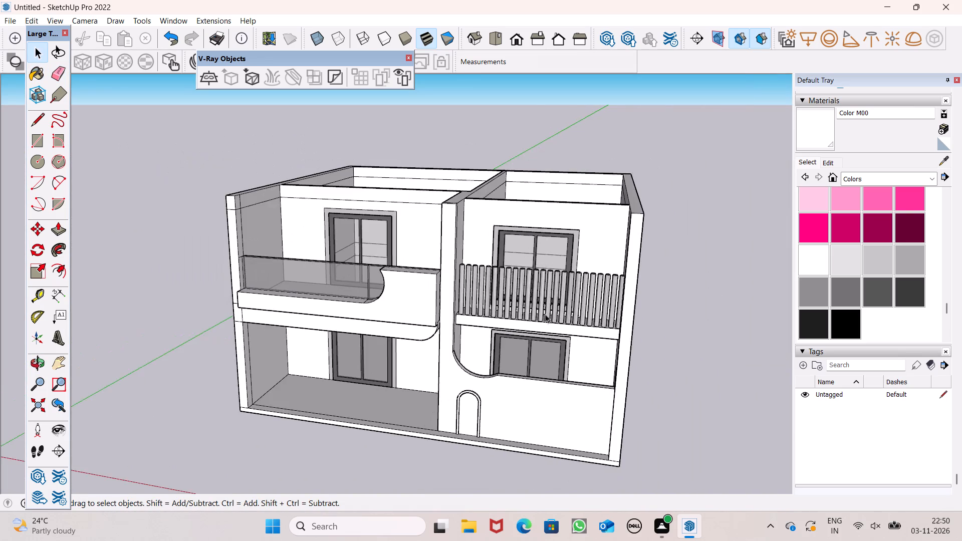
scroll(541, 305, down, 4)
middle_drag(484, 302, 536, 308)
scroll(449, 256, up, 7)
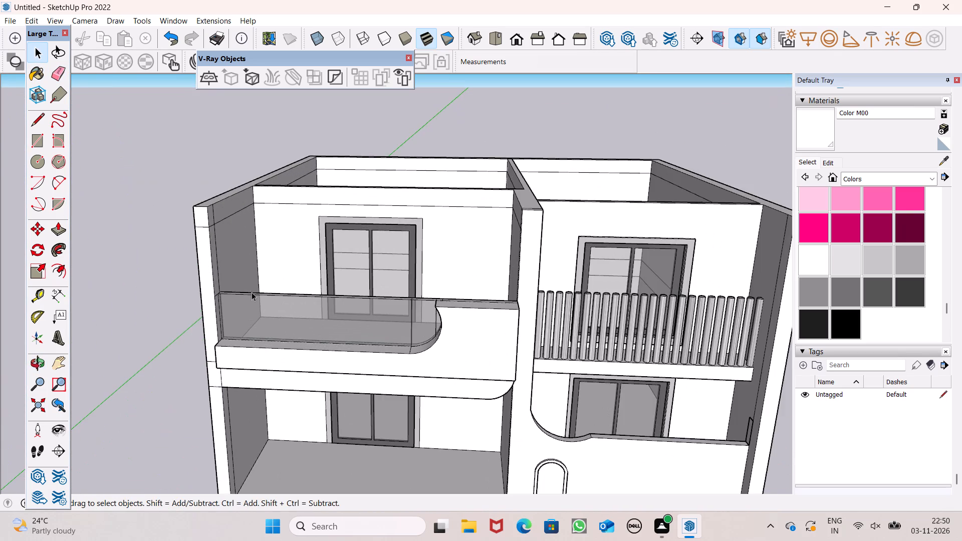
scroll(242, 292, up, 4)
scroll(434, 312, up, 1)
middle_drag(434, 312, 430, 368)
scroll(230, 304, up, 1)
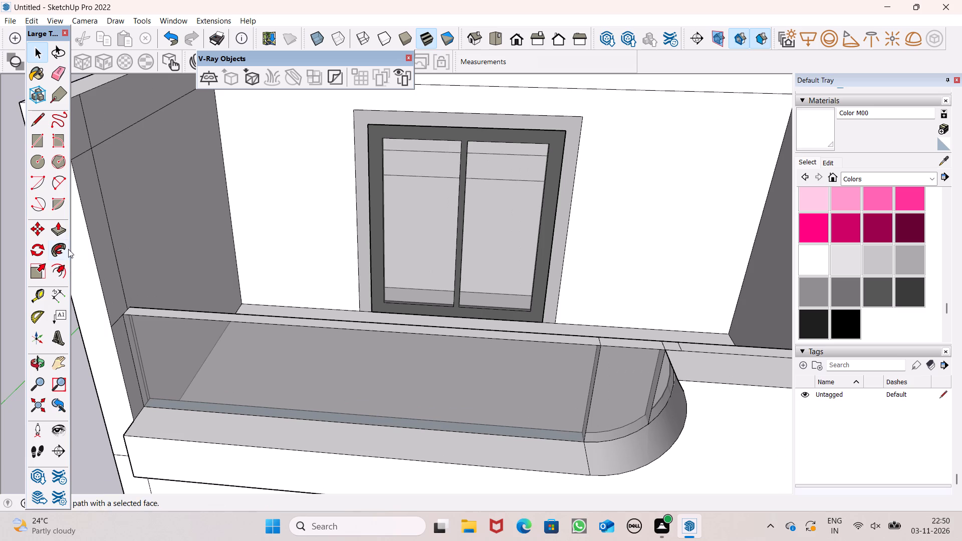
click(55, 232)
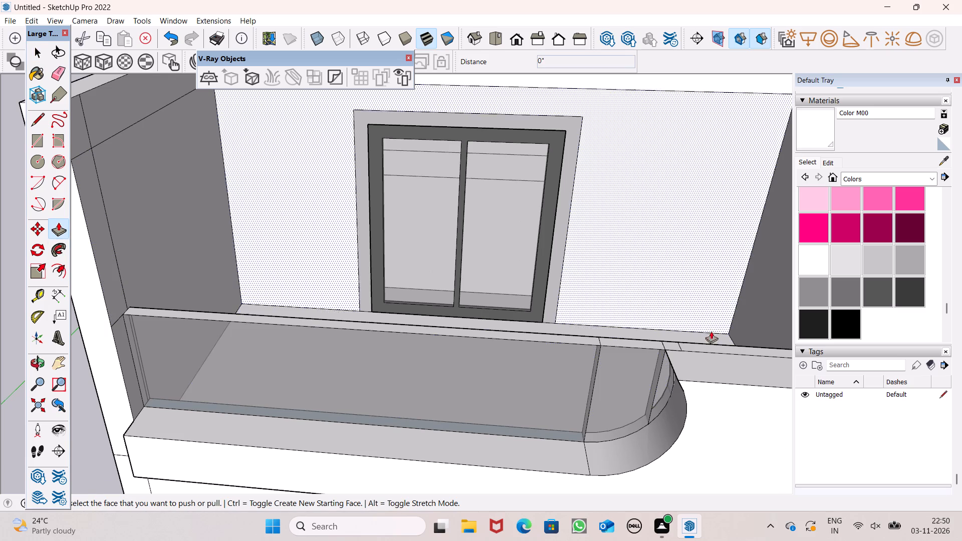
click(900, 291)
scroll(119, 325, up, 3)
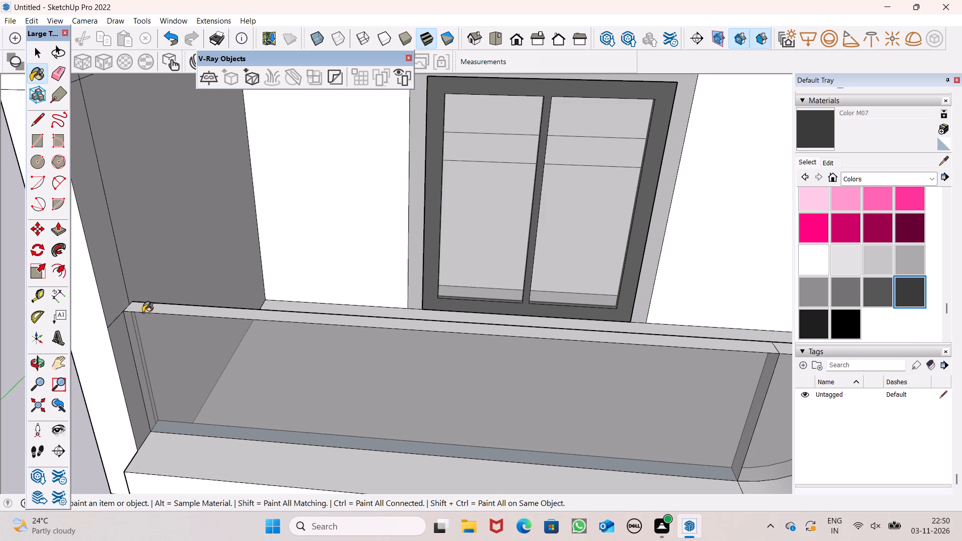
click(143, 312)
scroll(128, 306, down, 5)
scroll(524, 336, up, 5)
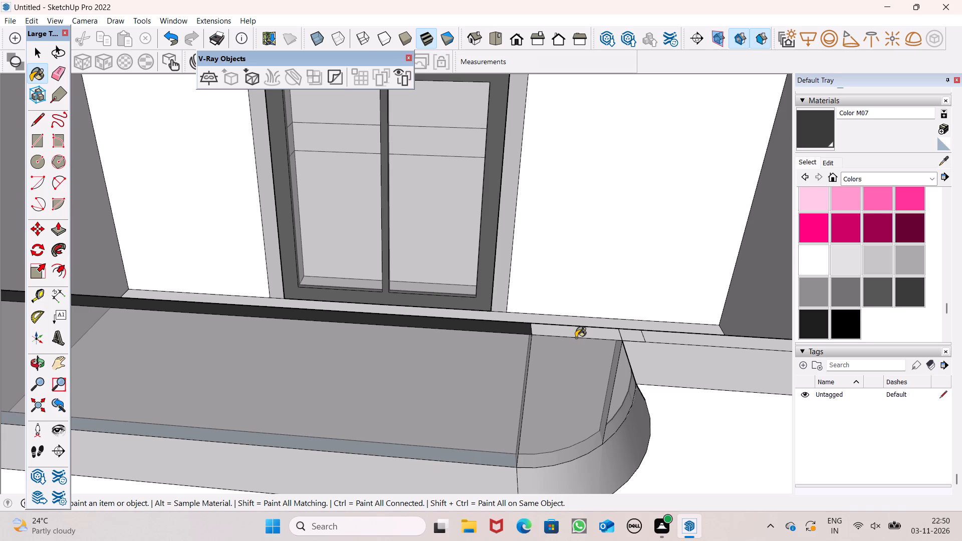
click(576, 338)
scroll(628, 338, up, 4)
click(628, 335)
click(592, 334)
scroll(547, 324, down, 5)
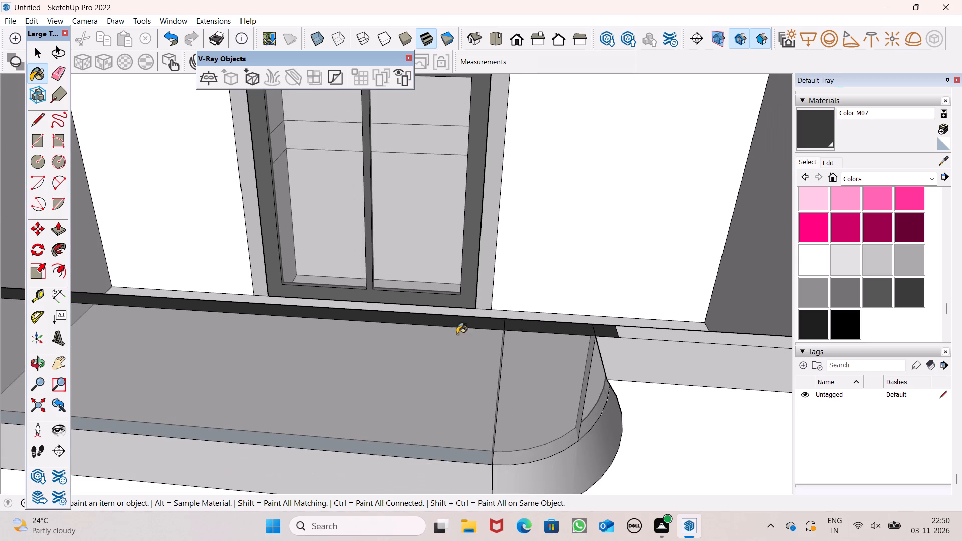
Push/Pull the dark top faces of the glass railing up 1 1/2" to form a continuous handrail.
click(55, 229)
scroll(517, 297, down, 4)
middle_drag(525, 313, 527, 314)
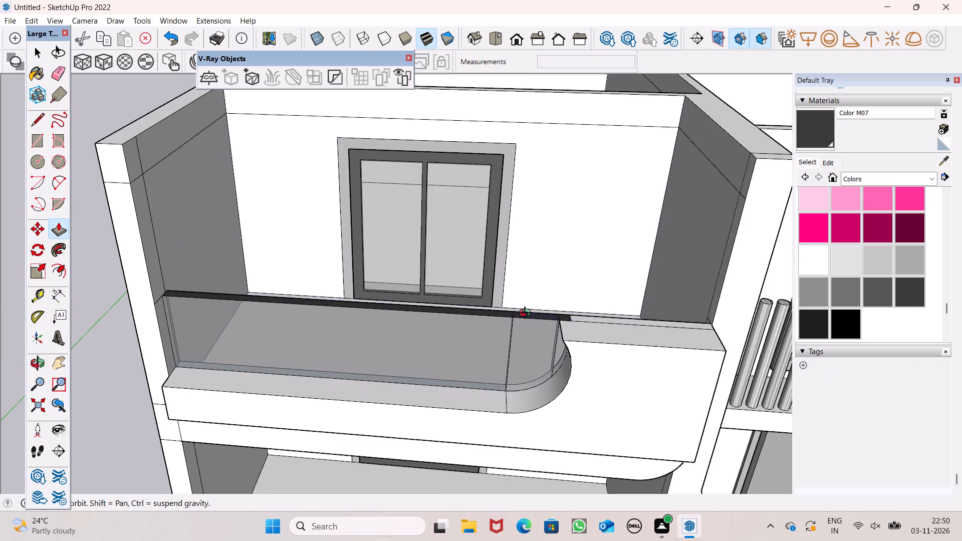
middle_drag(527, 314, 522, 335)
scroll(522, 335, up, 1)
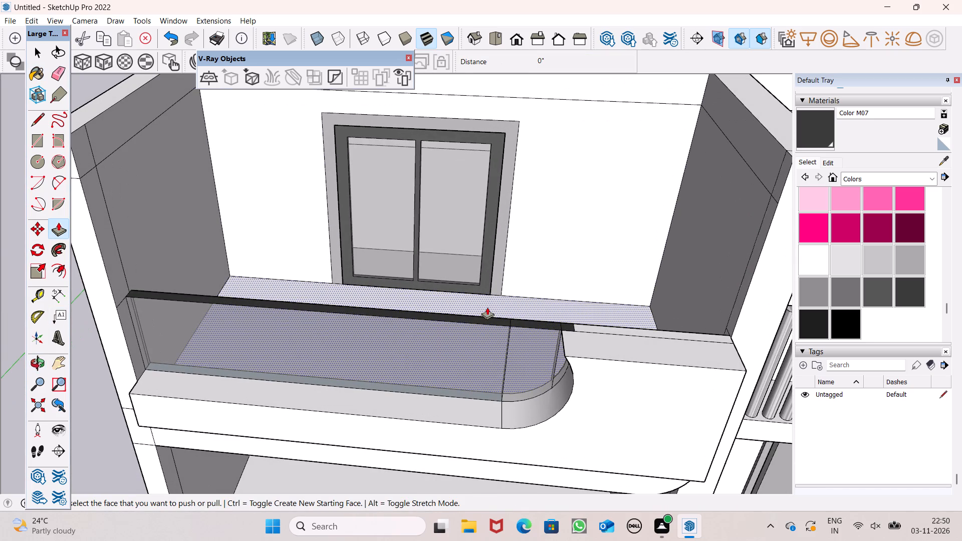
scroll(485, 307, up, 5)
scroll(545, 333, up, 5)
drag(532, 367, 529, 364)
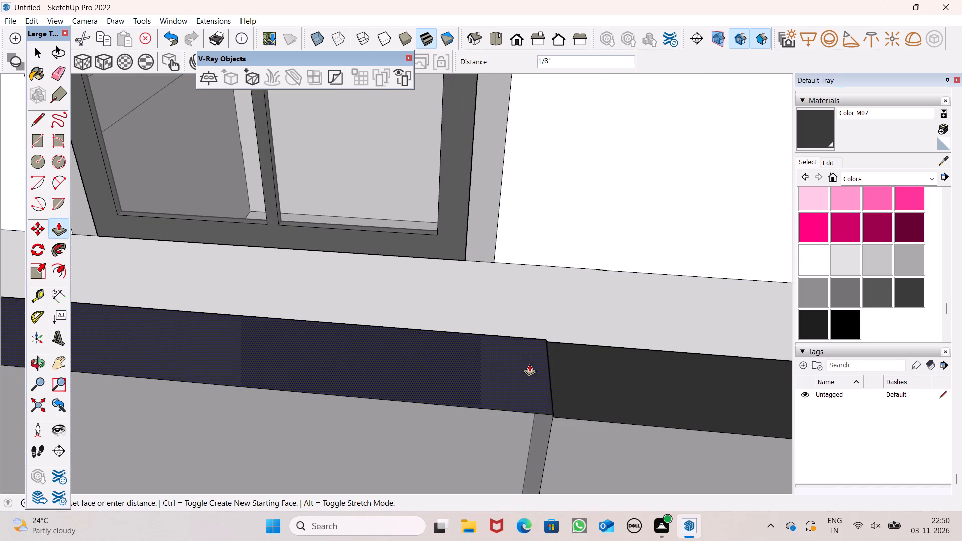
drag(529, 364, 529, 341)
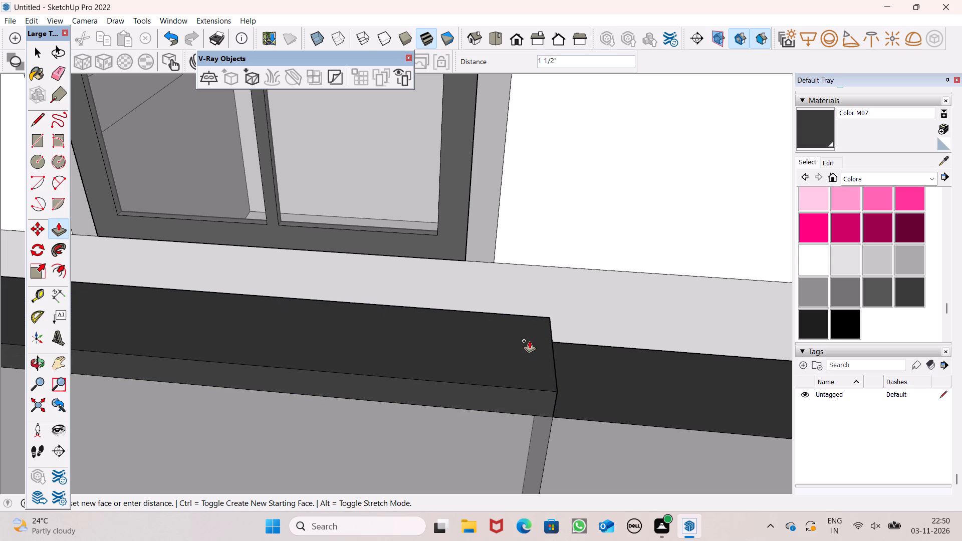
drag(529, 341, 529, 340)
drag(588, 391, 532, 363)
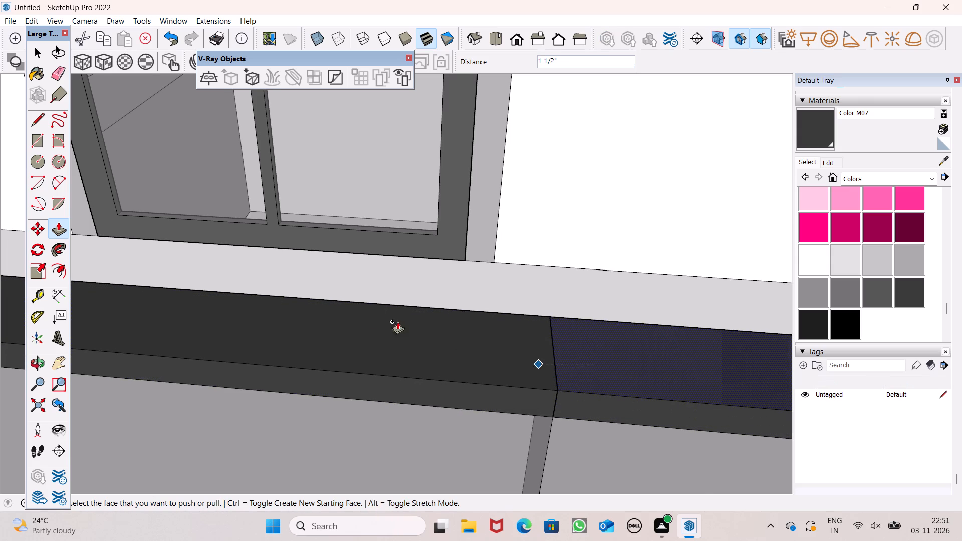
scroll(355, 320, down, 7)
scroll(634, 351, up, 3)
drag(747, 391, 688, 377)
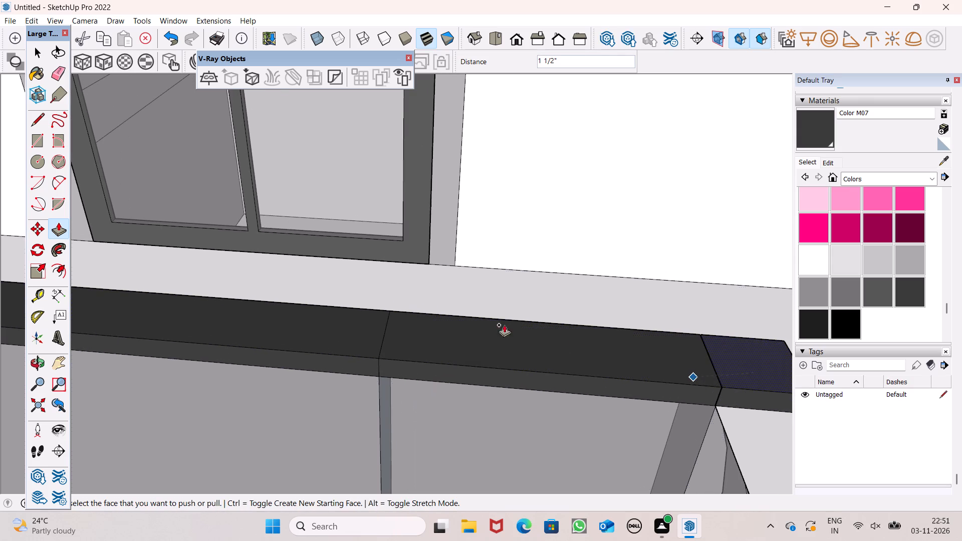
scroll(442, 309, down, 7)
middle_drag(445, 325, 475, 257)
key(space)
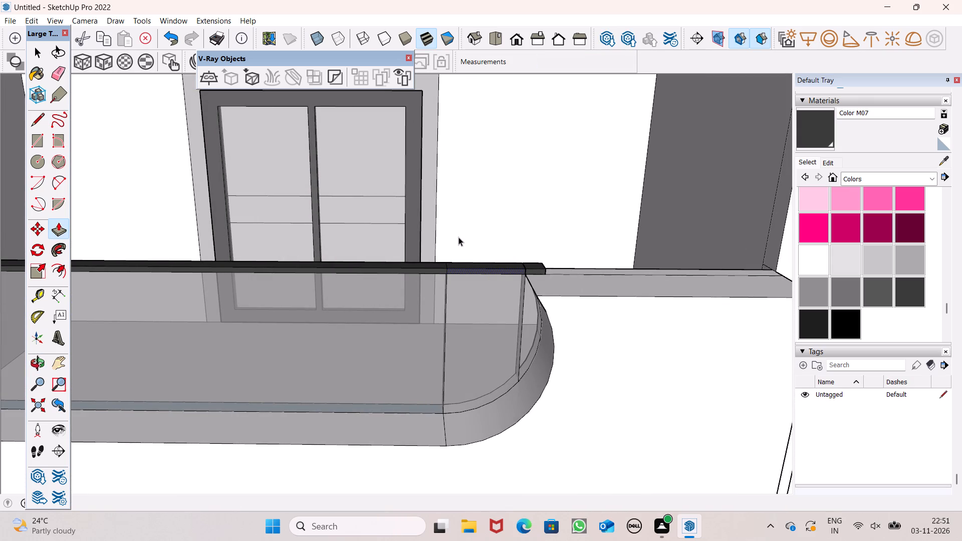
Inspect the upper balcony's handrail and the whole house facade from several angles.
scroll(517, 270, down, 6)
scroll(517, 270, up, 1)
scroll(532, 284, down, 4)
middle_drag(573, 338, 625, 250)
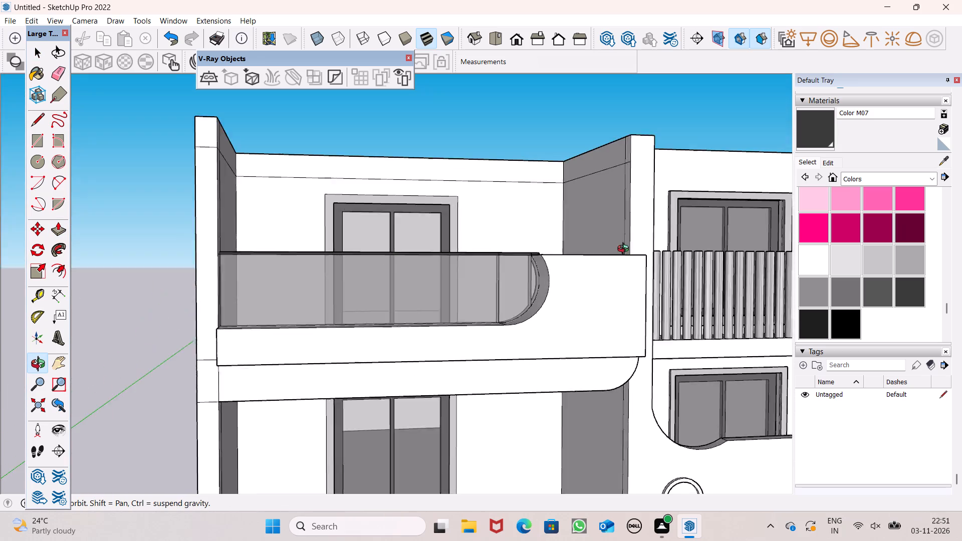
middle_drag(625, 250, 570, 302)
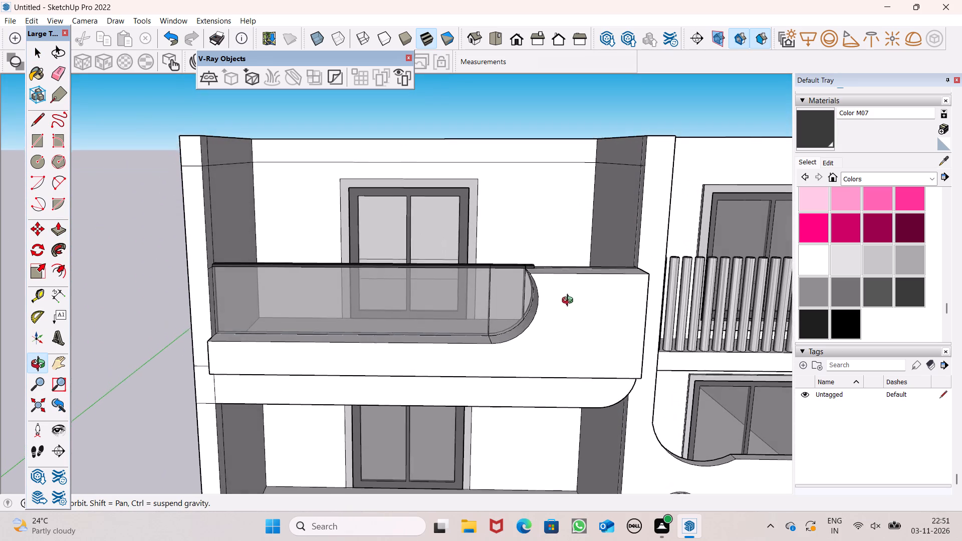
middle_drag(570, 302, 569, 299)
scroll(548, 258, down, 1)
scroll(540, 284, up, 1)
scroll(536, 281, down, 2)
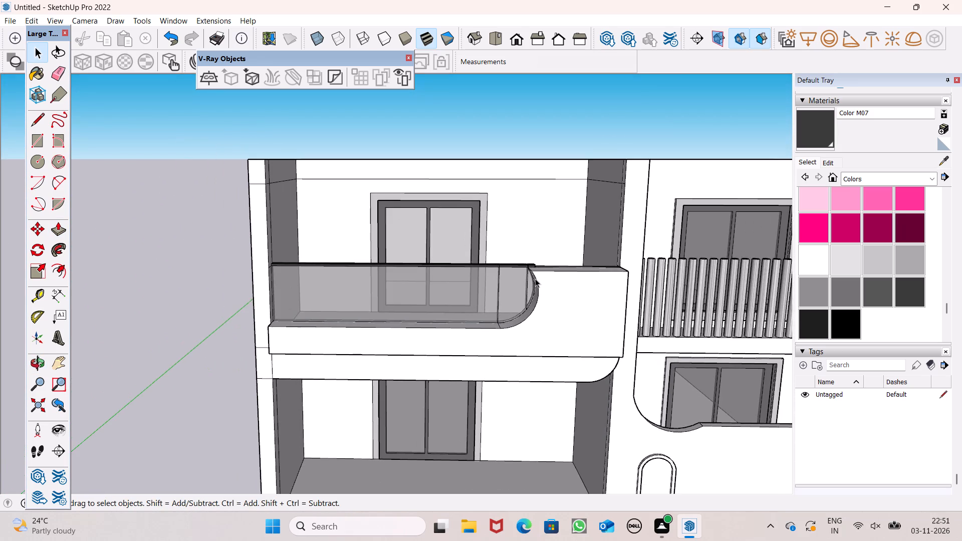
middle_drag(535, 278, 546, 262)
scroll(514, 252, down, 10)
middle_drag(503, 259, 497, 270)
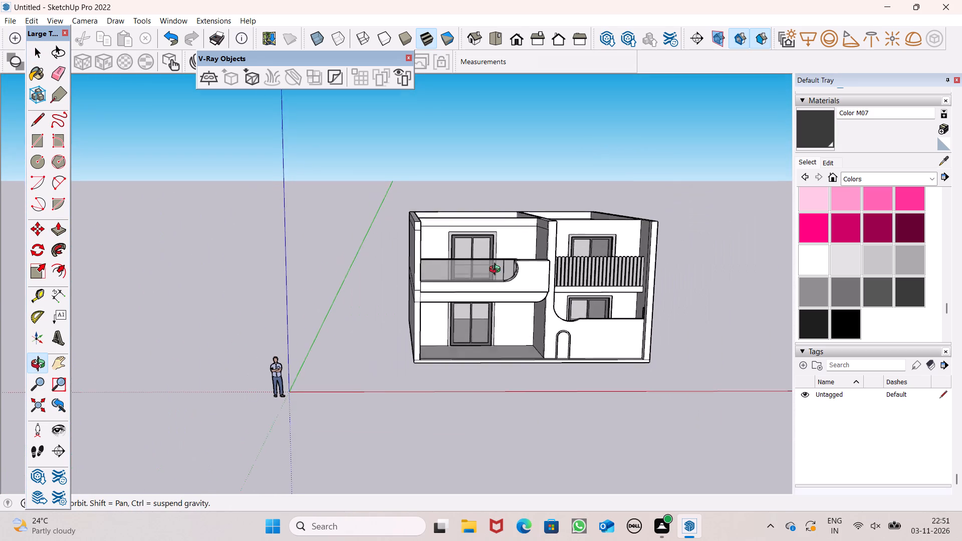
middle_drag(497, 270, 466, 360)
scroll(466, 360, up, 1)
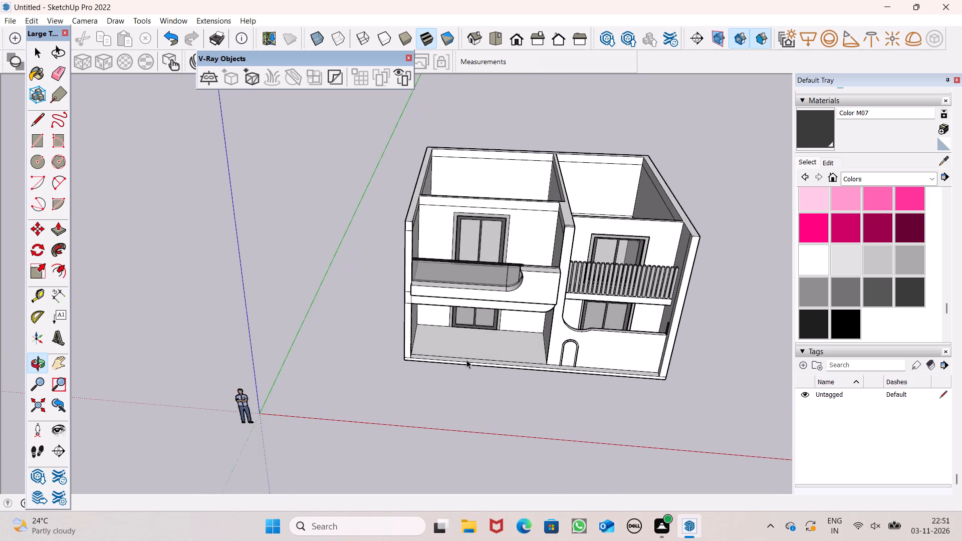
scroll(431, 327, down, 1)
middle_drag(543, 292, 468, 190)
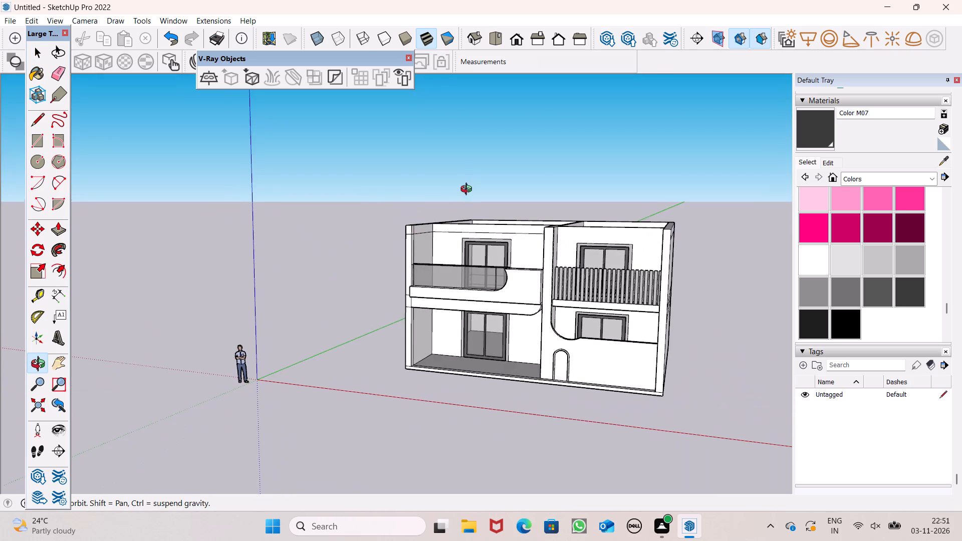
middle_drag(468, 190, 467, 192)
middle_drag(472, 220, 633, 237)
scroll(472, 220, up, 1)
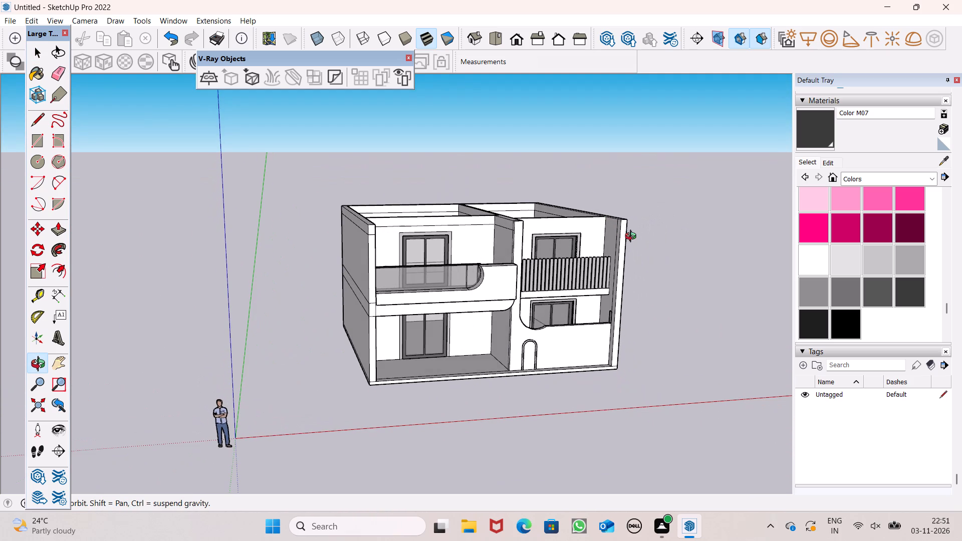
middle_drag(633, 237, 566, 322)
scroll(542, 196, up, 7)
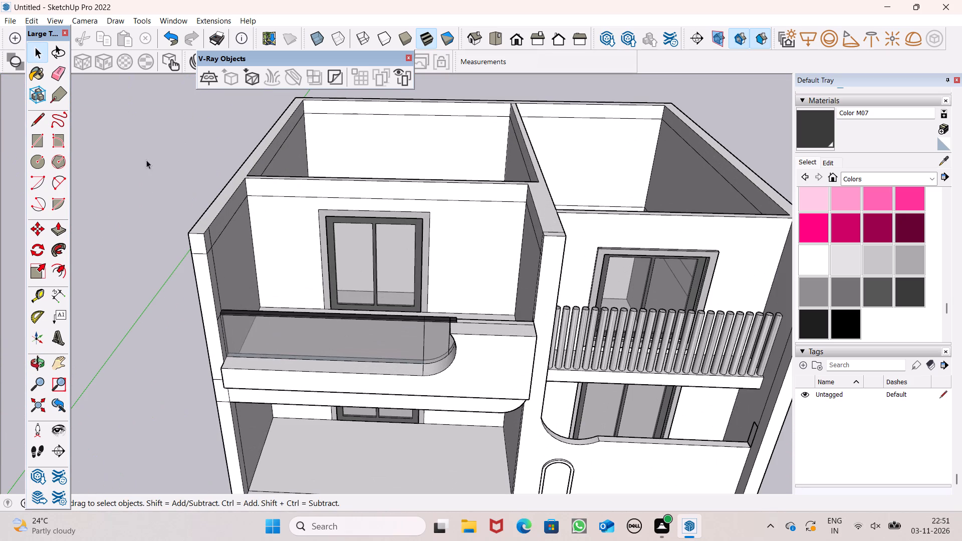
Draw a horizontal line about 1' 4 3/16" long across the dividing wall's front end, continuing the upper balcony's top band line.
click(37, 107)
click(41, 115)
scroll(260, 164, down, 3)
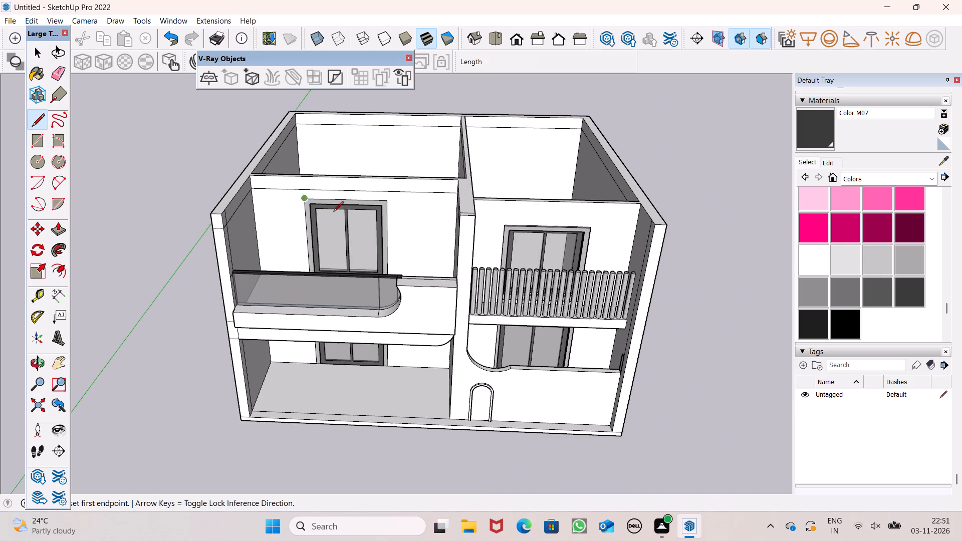
middle_drag(340, 214, 458, 137)
scroll(476, 216, up, 12)
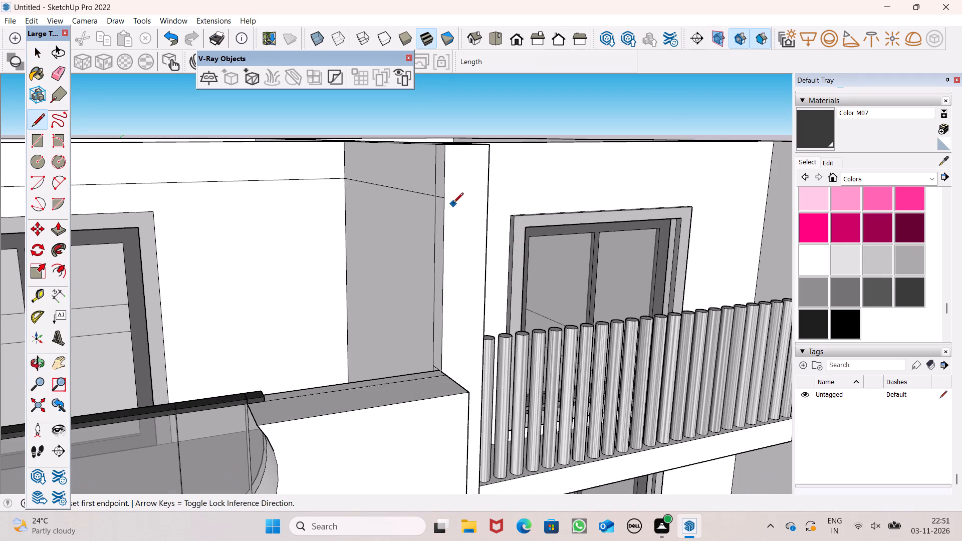
click(442, 200)
click(489, 195)
Continue the band line along the dividing wall's side and across the back wall above the slatted balcony.
middle_drag(488, 211, 254, 206)
scroll(254, 206, up, 1)
click(331, 194)
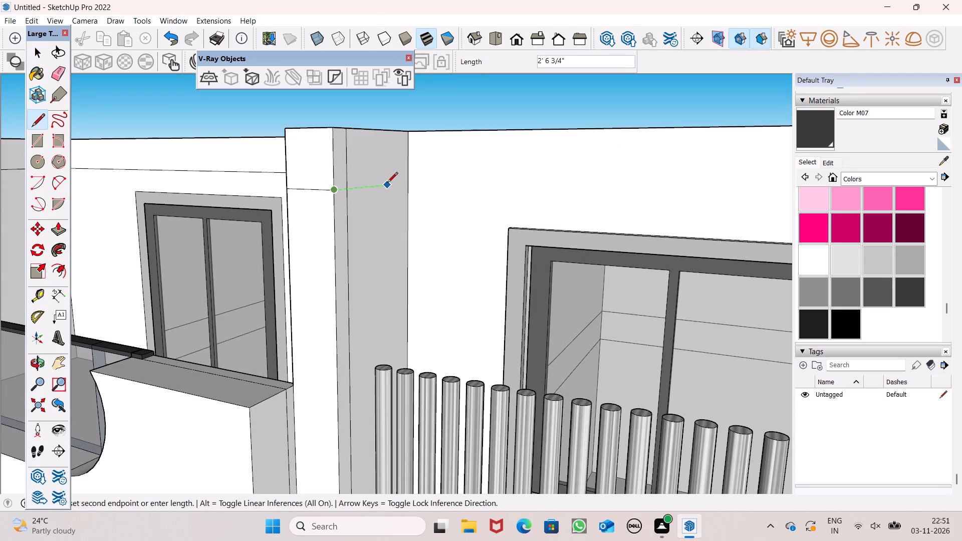
click(409, 184)
click(407, 183)
scroll(407, 181, down, 5)
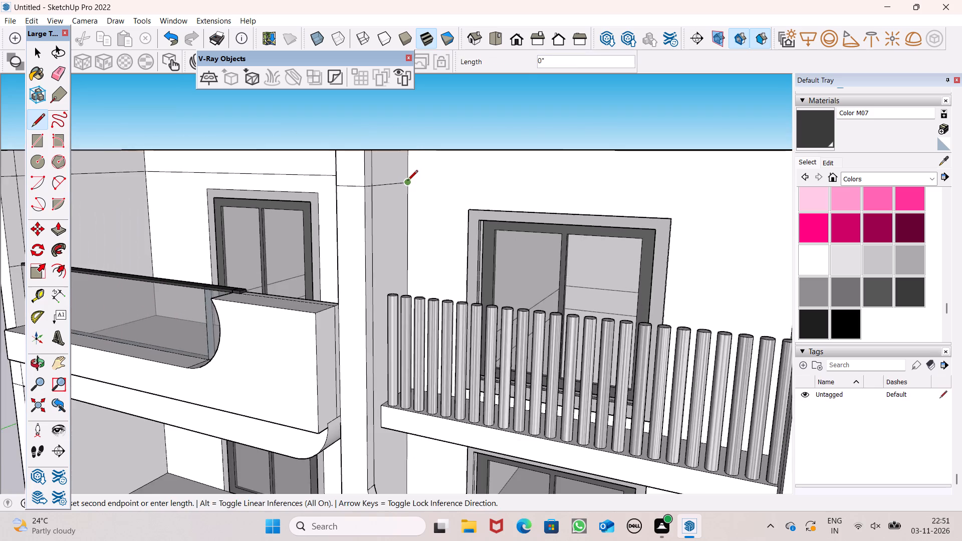
middle_drag(415, 188, 480, 187)
scroll(551, 163, down, 5)
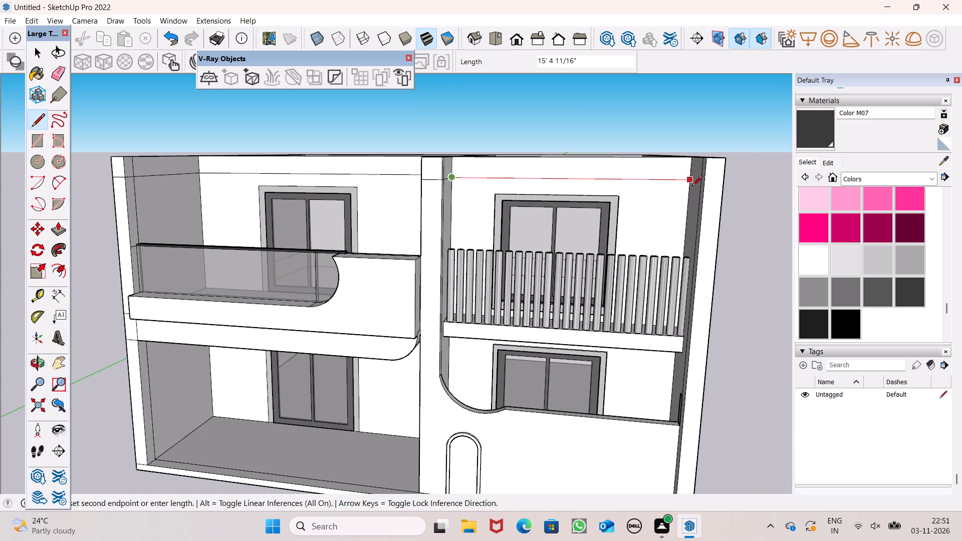
click(688, 186)
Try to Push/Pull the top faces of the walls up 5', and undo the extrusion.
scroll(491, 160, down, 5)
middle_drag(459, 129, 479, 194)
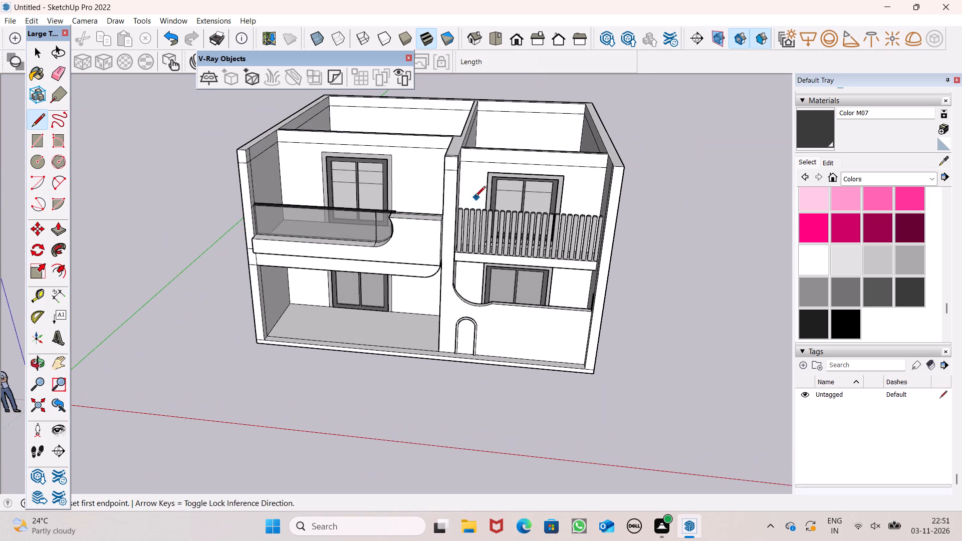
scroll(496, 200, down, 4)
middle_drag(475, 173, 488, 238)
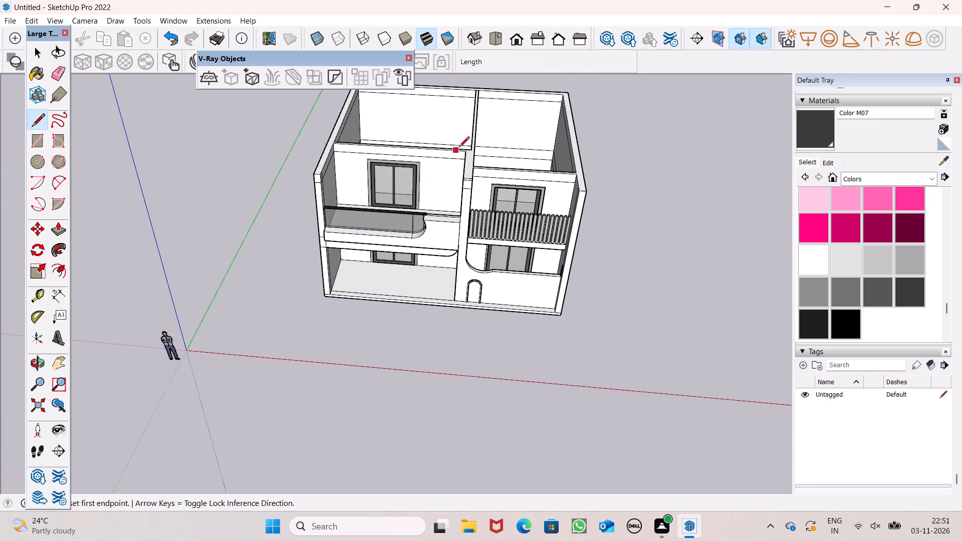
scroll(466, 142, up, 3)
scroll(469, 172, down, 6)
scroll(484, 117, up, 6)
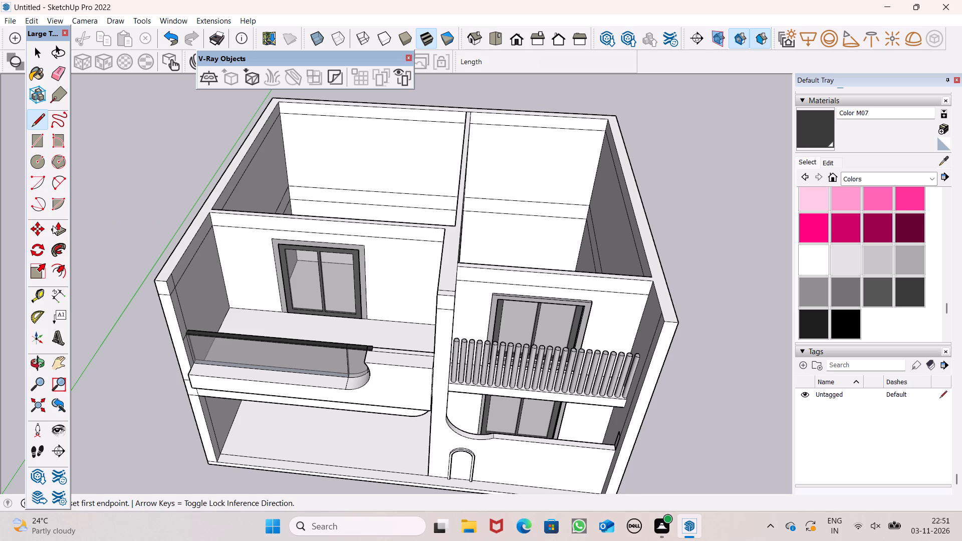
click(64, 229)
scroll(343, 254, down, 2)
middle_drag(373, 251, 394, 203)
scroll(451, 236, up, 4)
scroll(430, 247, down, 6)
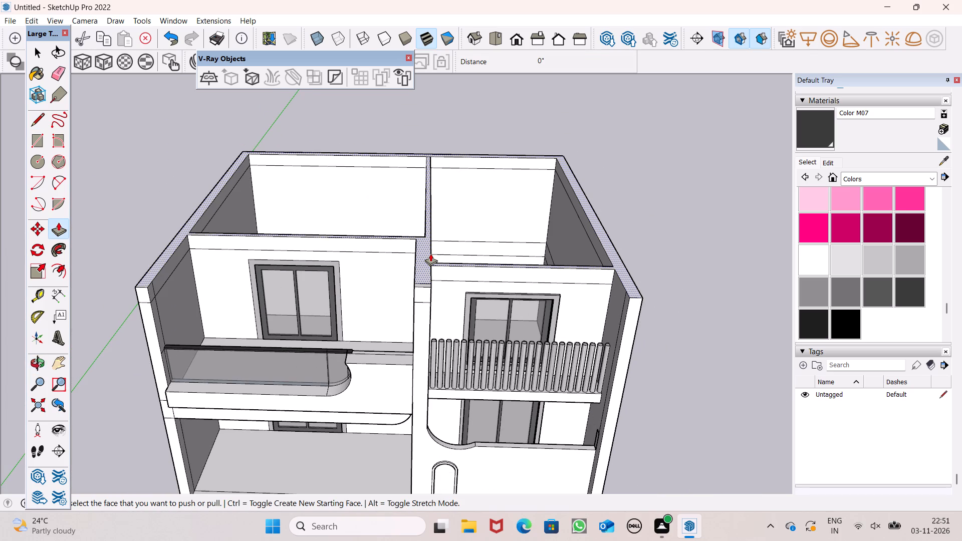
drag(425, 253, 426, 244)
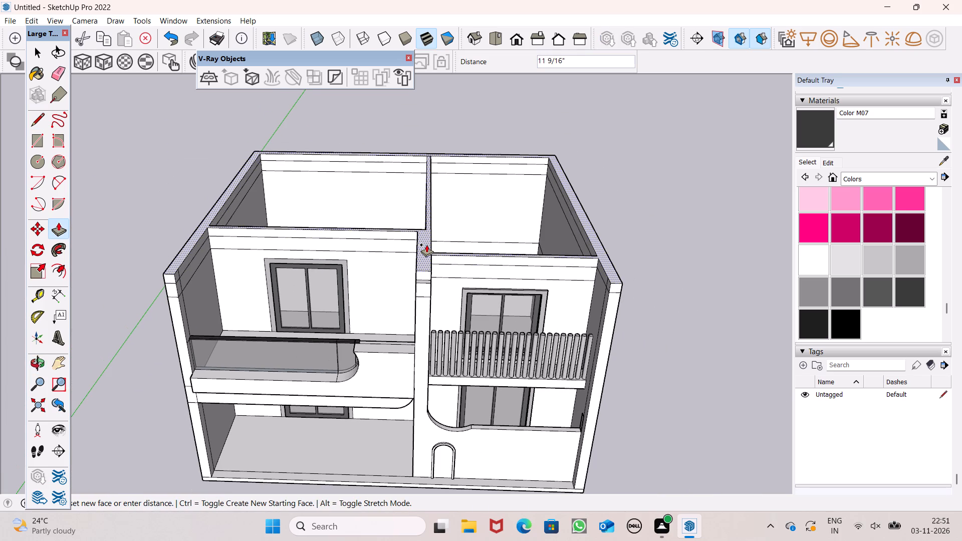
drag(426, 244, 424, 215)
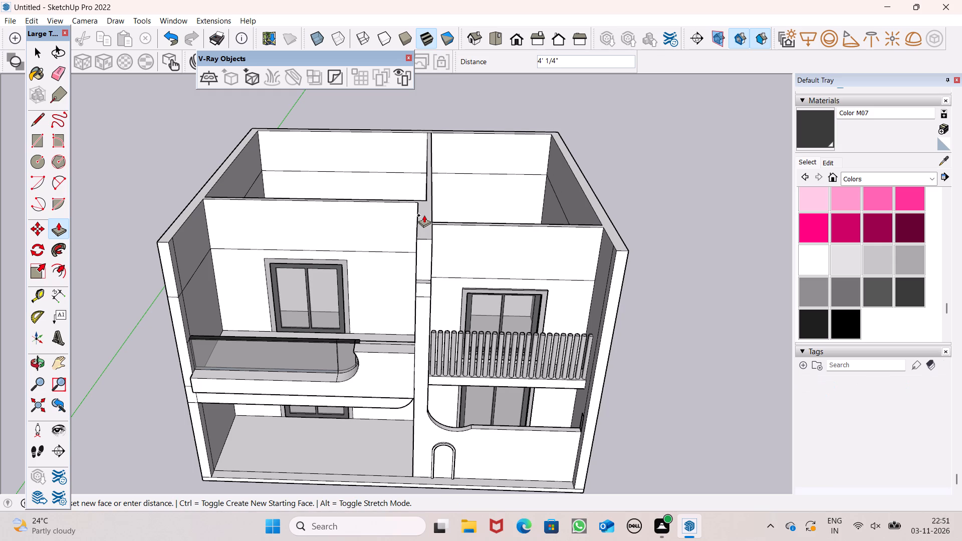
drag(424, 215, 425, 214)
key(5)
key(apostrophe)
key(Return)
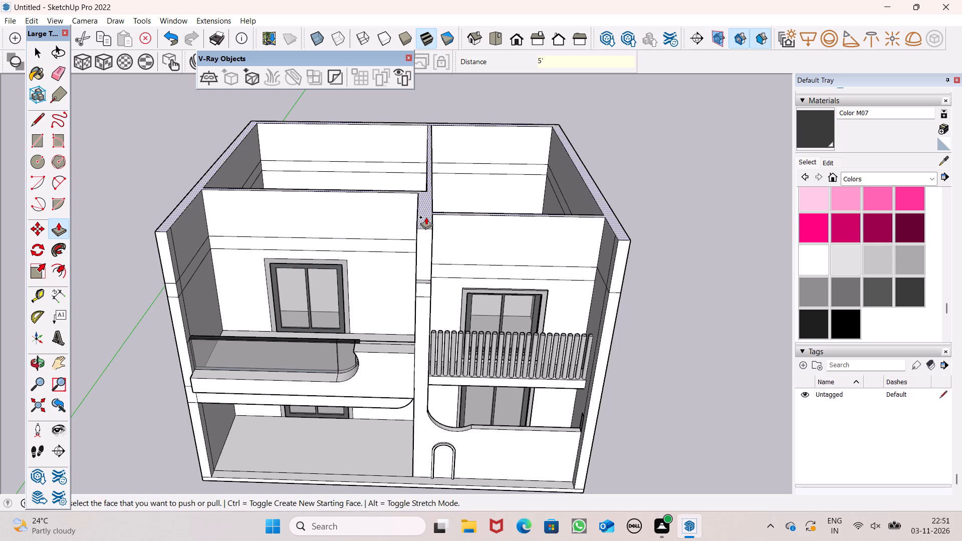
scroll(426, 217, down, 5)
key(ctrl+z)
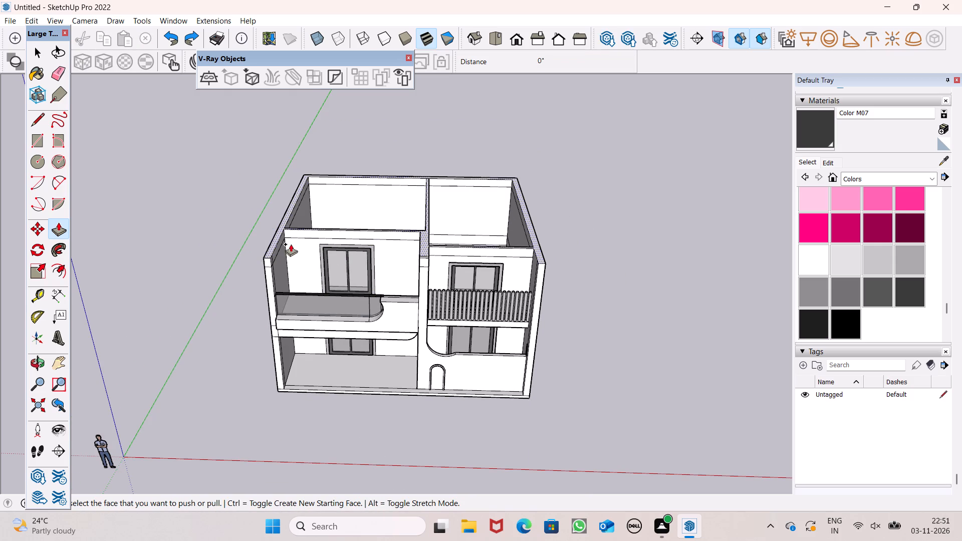
Push/Pull the top band above the glass-railed balcony forward 8' 5 3/16" as a flat roof over the balcony.
scroll(292, 244, up, 6)
drag(287, 225, 261, 279)
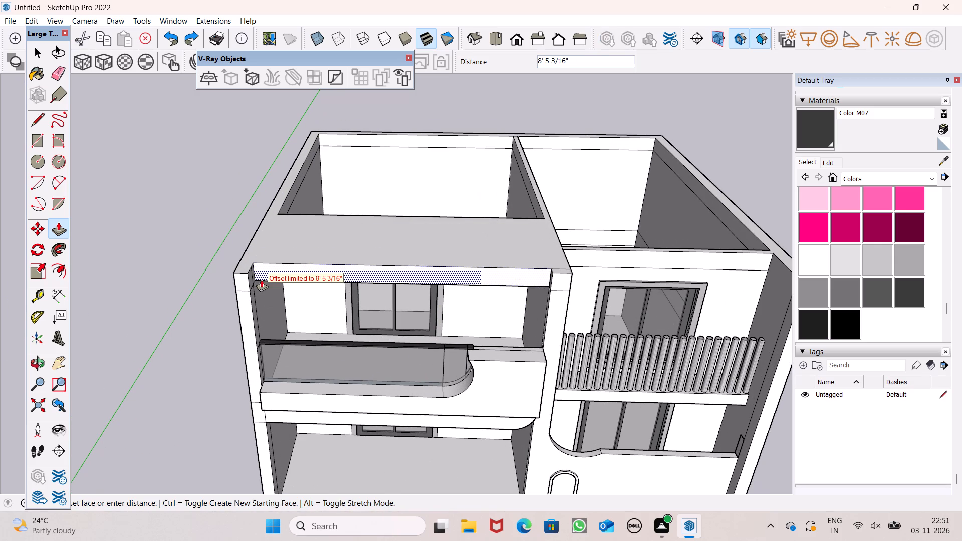
drag(261, 279, 252, 277)
scroll(301, 224, down, 3)
scroll(270, 270, up, 1)
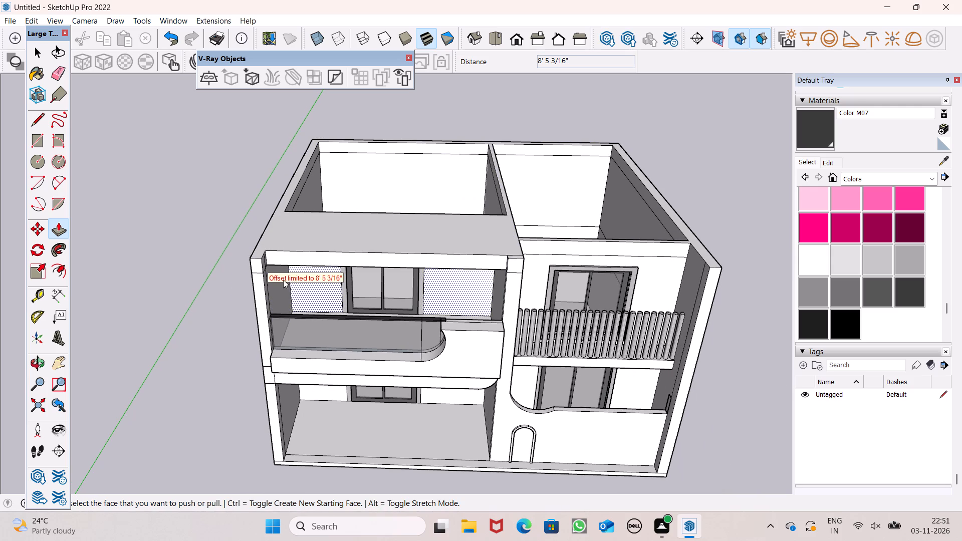
Push/Pull the top band above the slatted balcony forward 3' 2 3/16", plus another 6 13/16" to align with the dividing wall's front.
middle_drag(264, 287, 260, 249)
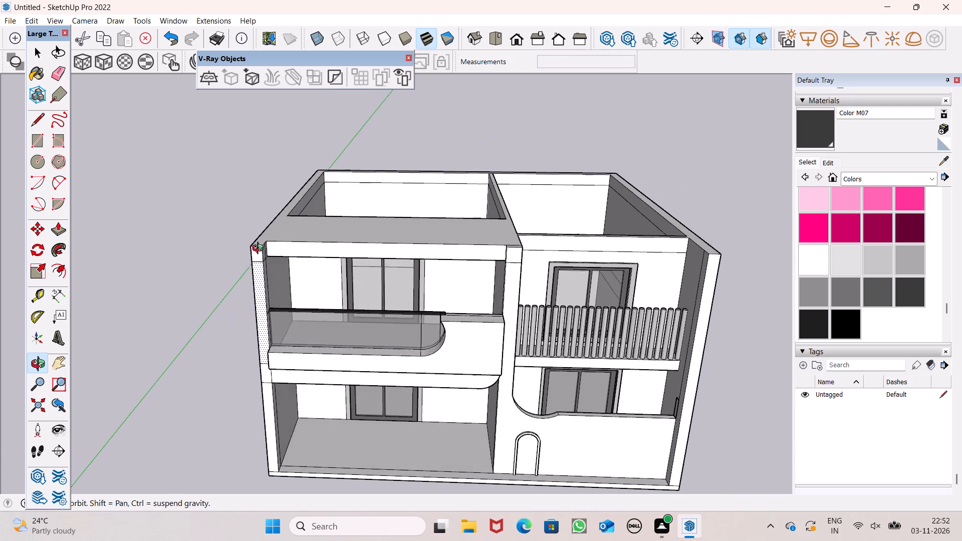
middle_drag(260, 249, 262, 214)
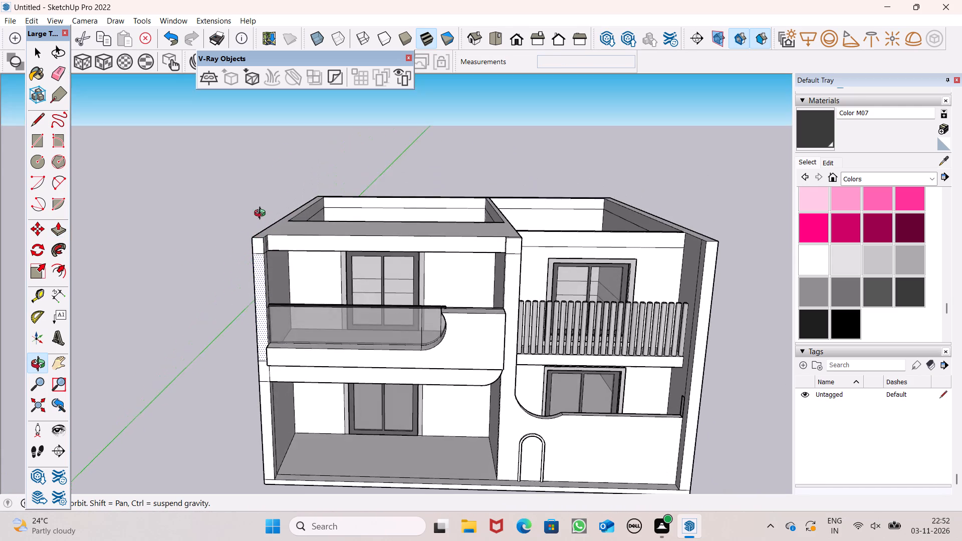
middle_drag(262, 214, 252, 232)
scroll(276, 245, up, 1)
scroll(276, 247, down, 4)
middle_drag(349, 267, 388, 293)
scroll(427, 278, up, 2)
middle_drag(475, 248, 469, 254)
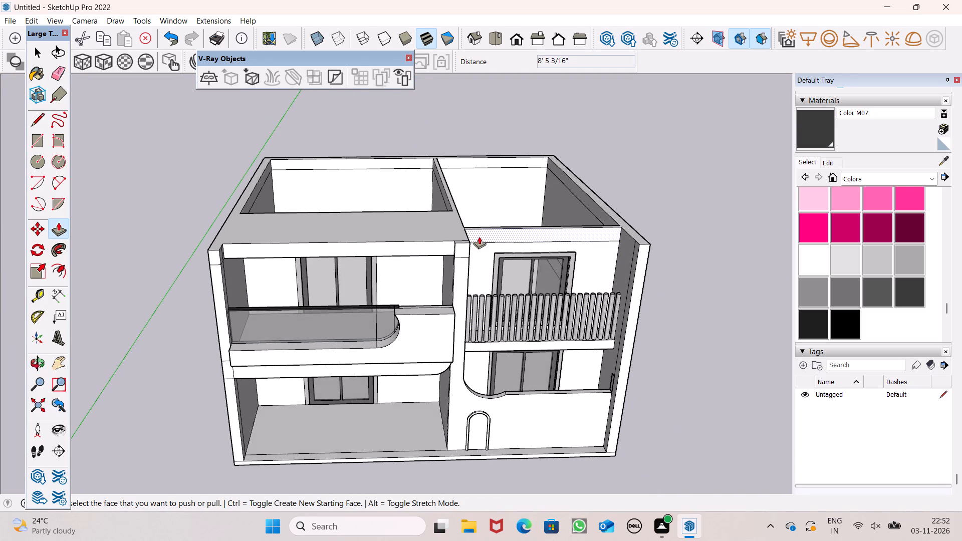
drag(479, 236, 460, 251)
middle_drag(446, 259, 438, 267)
scroll(438, 266, up, 1)
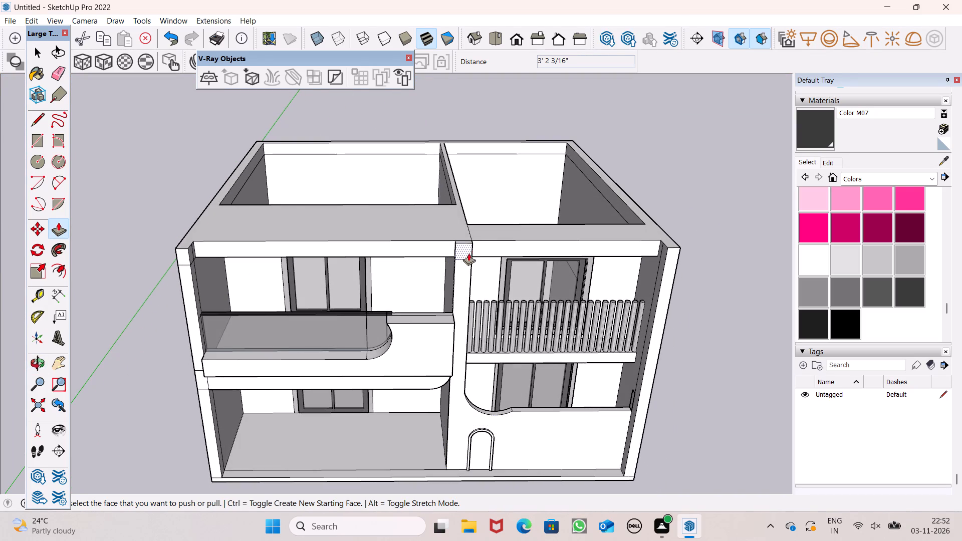
drag(484, 245, 467, 255)
Examine where the two roof projections meet the dividing wall and the top of the facade from several angles.
middle_drag(444, 256, 438, 273)
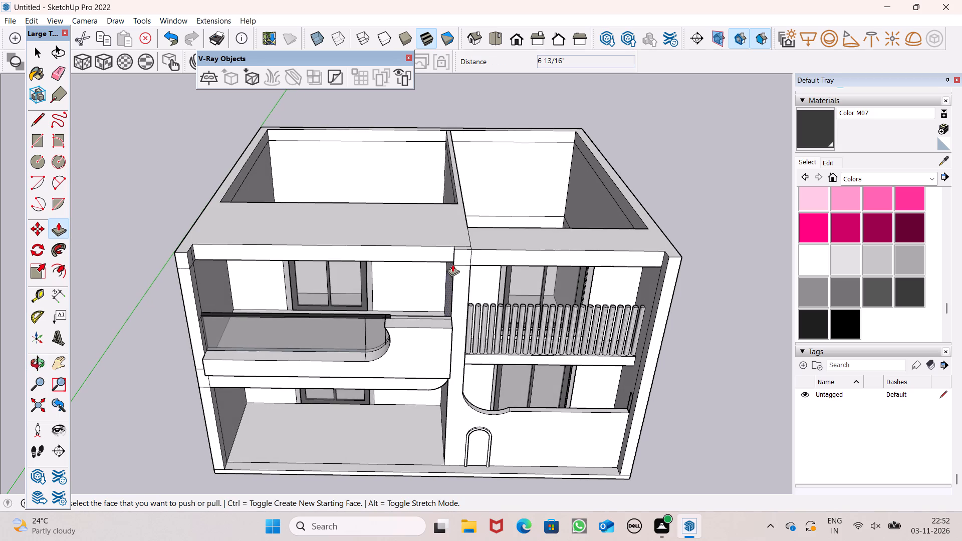
scroll(465, 259, up, 8)
middle_drag(468, 264, 355, 252)
scroll(393, 262, up, 1)
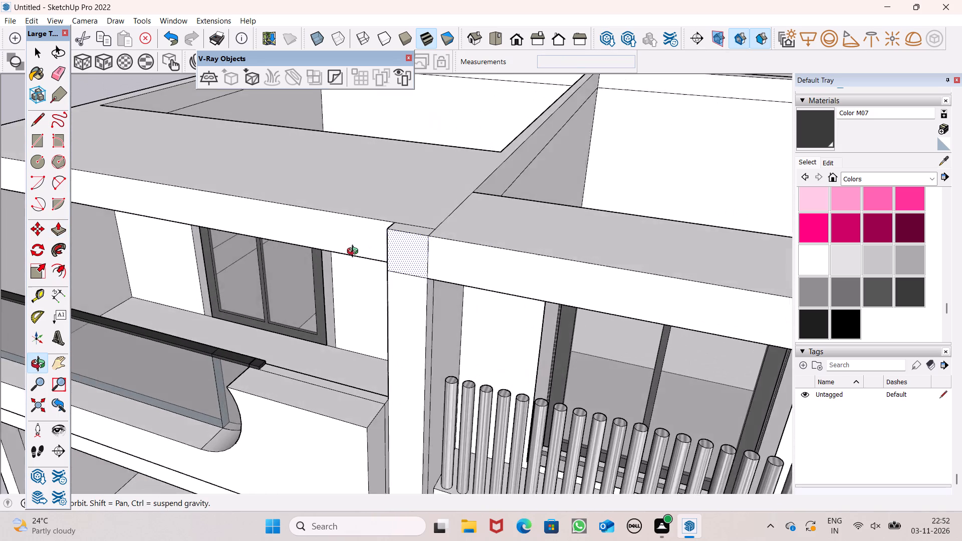
middle_drag(355, 252, 483, 249)
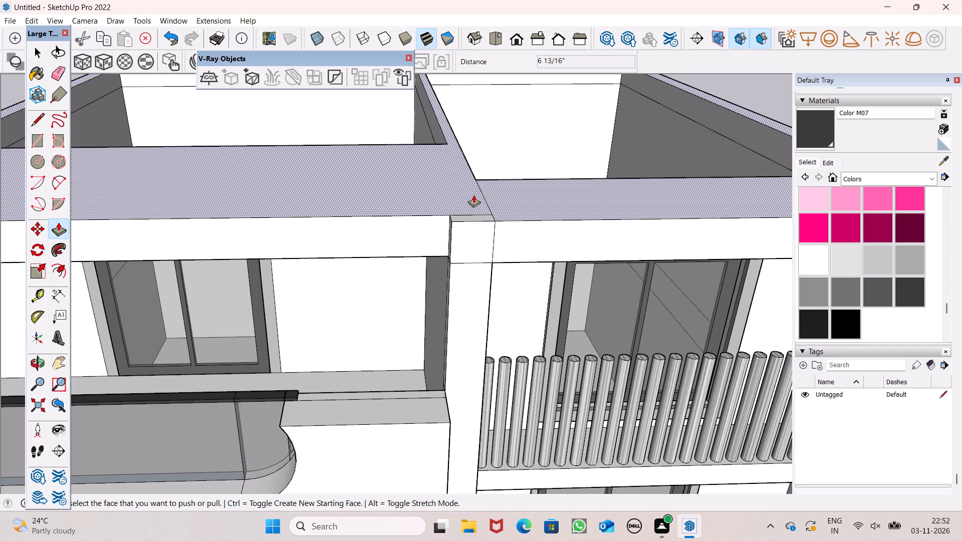
scroll(439, 187, down, 2)
middle_drag(471, 222, 555, 174)
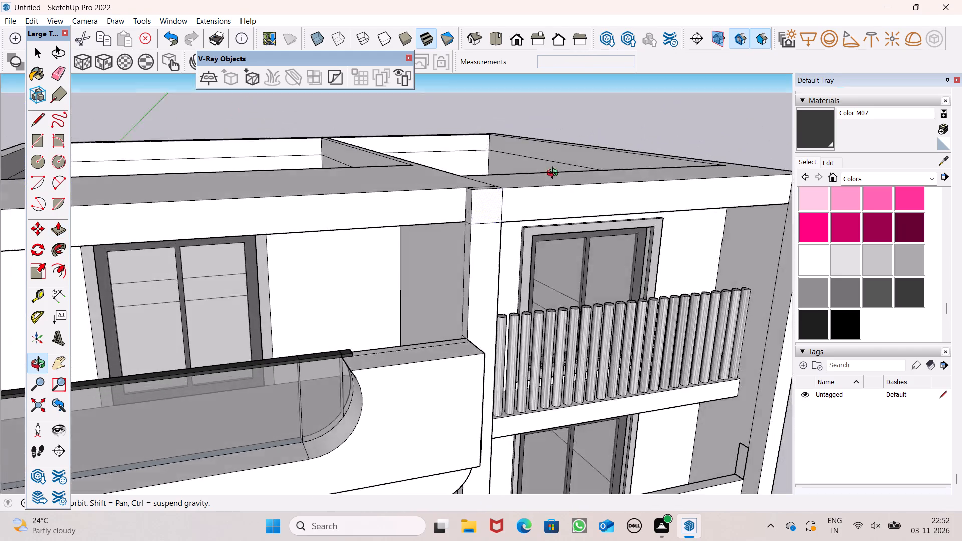
middle_drag(555, 174, 520, 213)
scroll(518, 203, down, 4)
middle_drag(513, 203, 490, 235)
scroll(490, 231, down, 2)
middle_drag(512, 235, 522, 214)
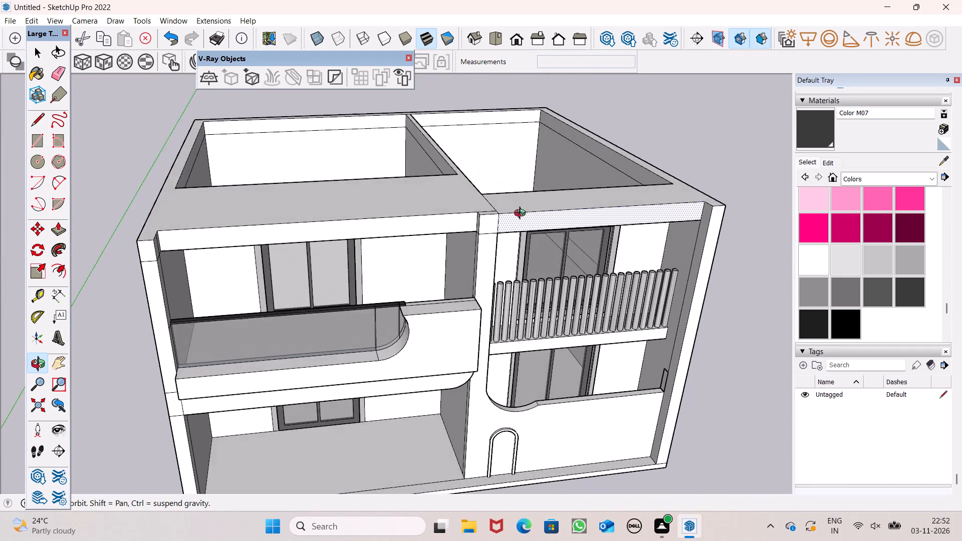
middle_drag(522, 214, 480, 200)
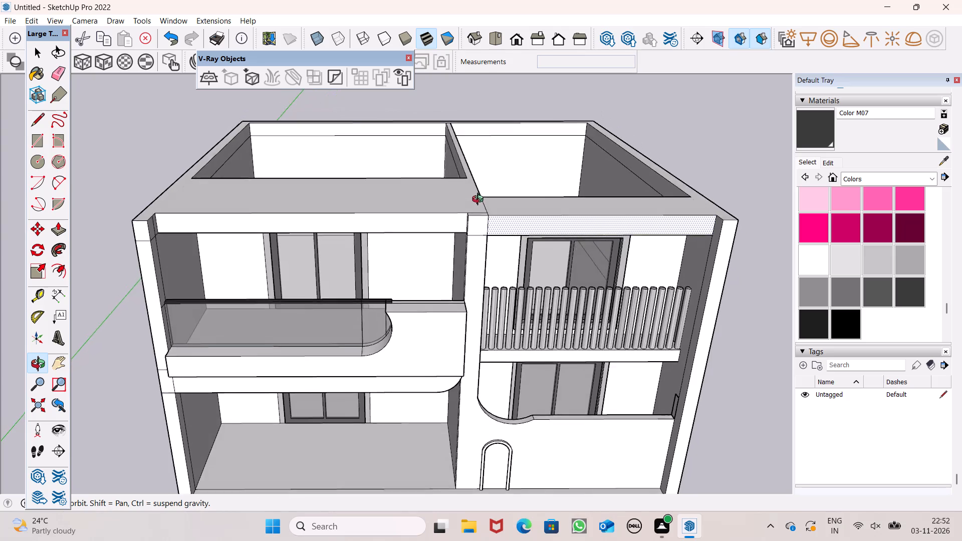
middle_drag(480, 200, 460, 192)
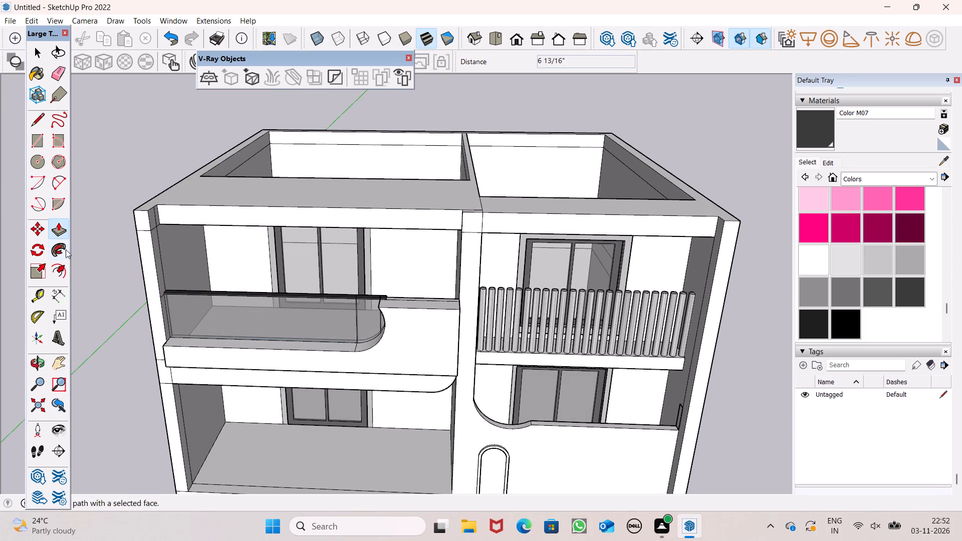
Draw a two-point arc from the top to the bottom edge of the roof band above the glass-railed balcony.
click(59, 179)
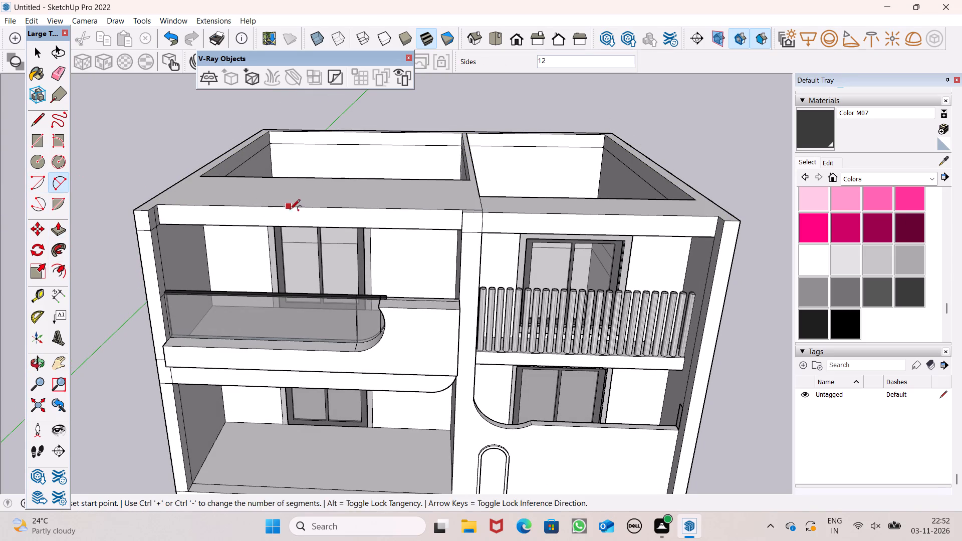
middle_drag(296, 210, 364, 194)
scroll(396, 226, up, 3)
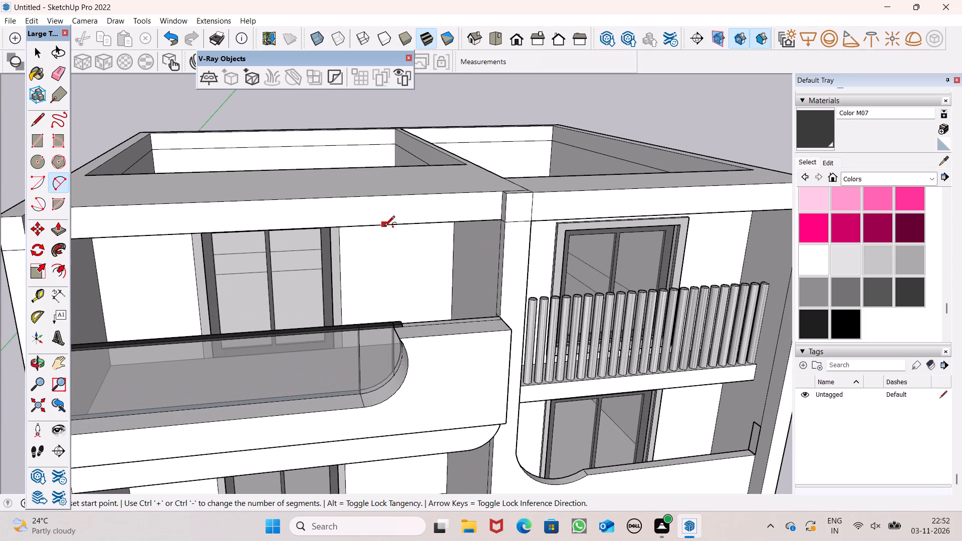
click(323, 199)
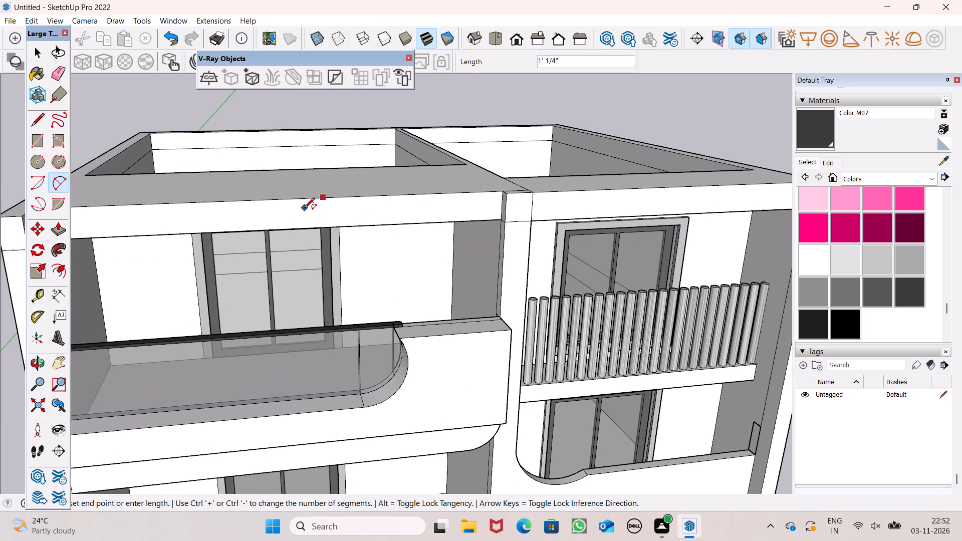
click(291, 227)
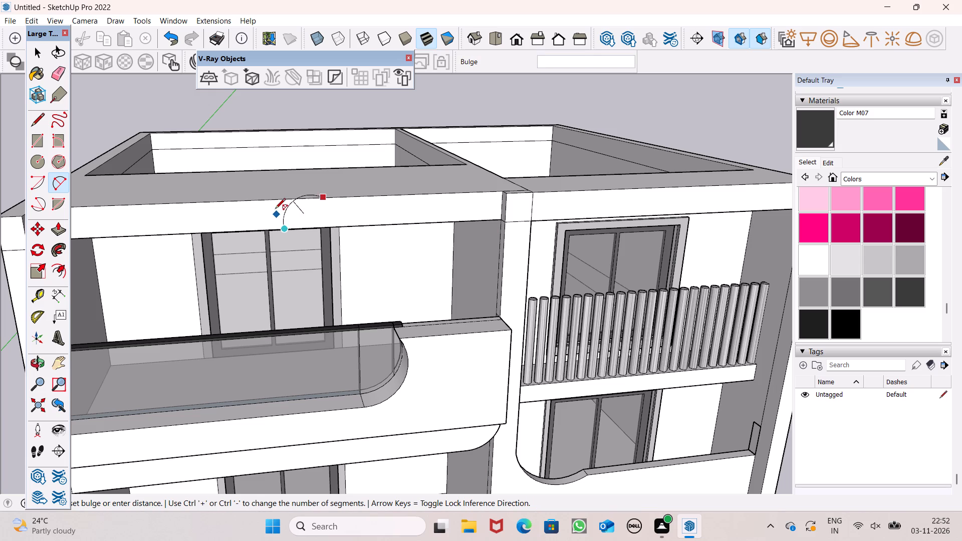
click(290, 213)
key(space)
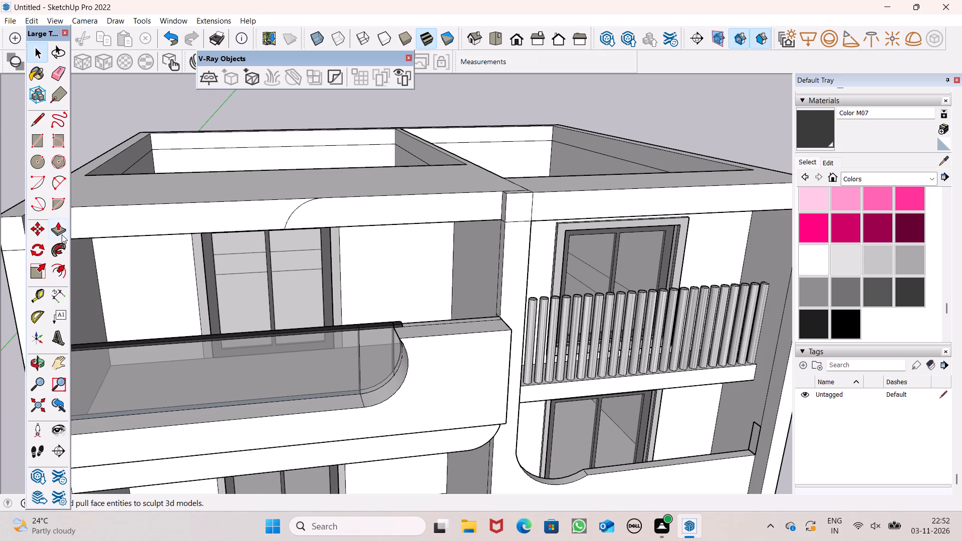
Push/Pull the band portion between the arc and the dividing wall forward 6 13/16", flush with the wall's front.
click(58, 234)
scroll(306, 207, down, 1)
middle_drag(325, 223, 344, 257)
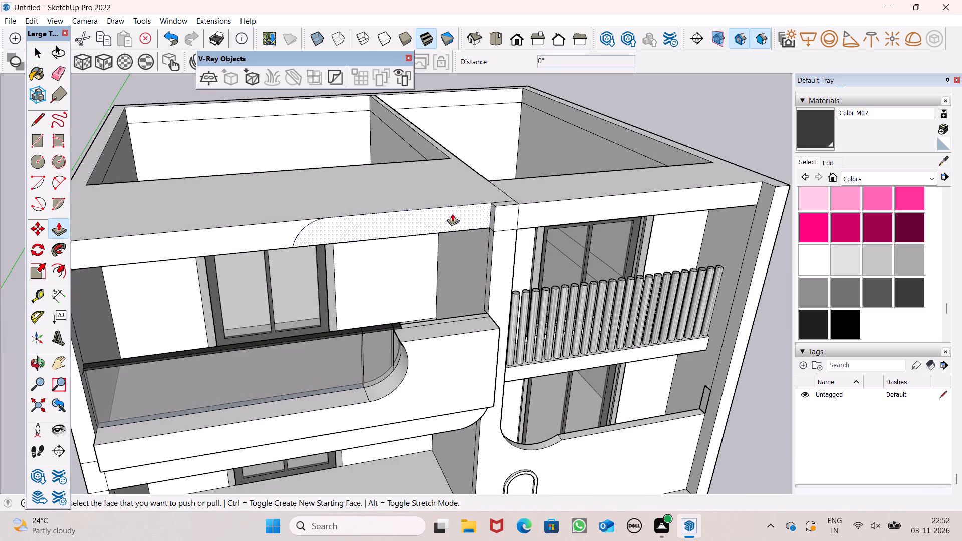
drag(453, 216, 504, 207)
scroll(392, 201, down, 3)
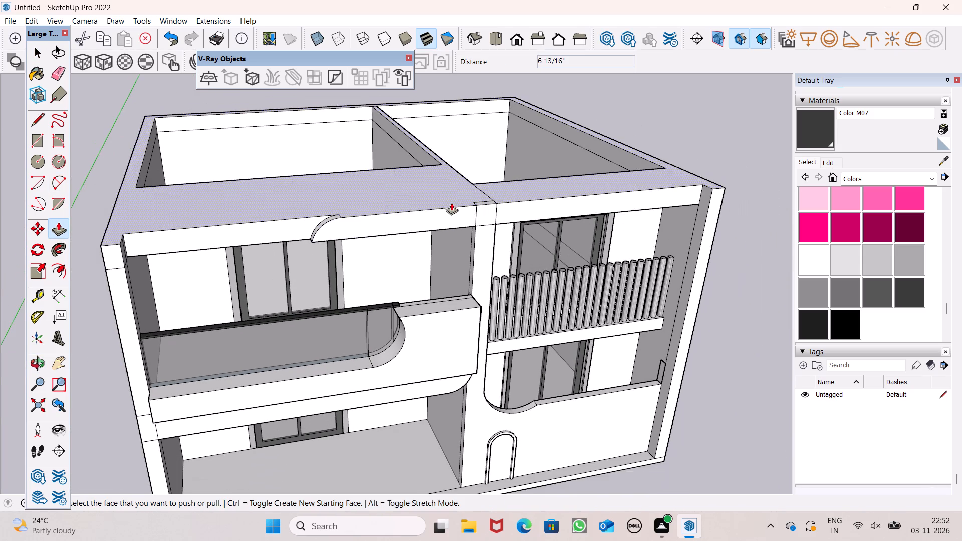
middle_drag(452, 202, 375, 192)
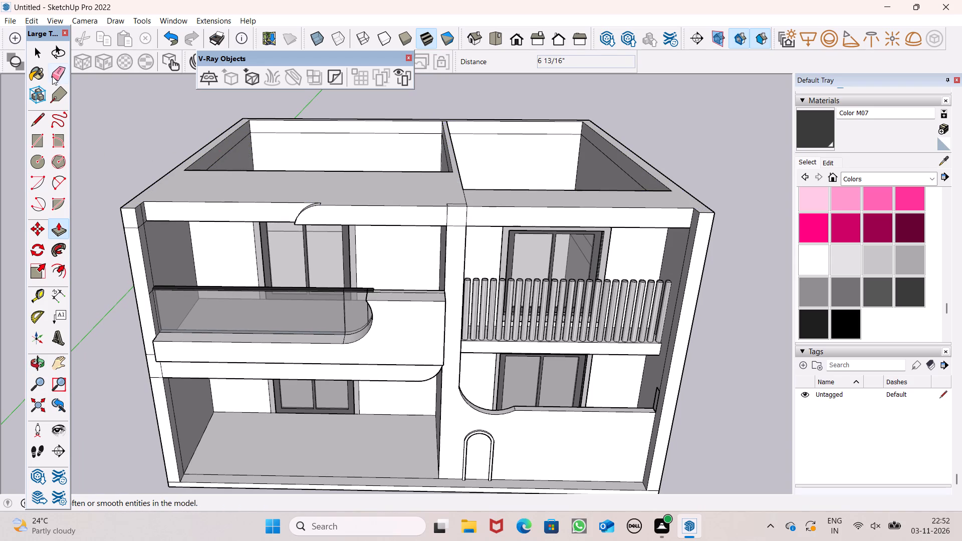
Erase the seam lines on the roof band's front and top where it crosses the dividing wall.
click(53, 74)
scroll(424, 213, up, 6)
click(464, 193)
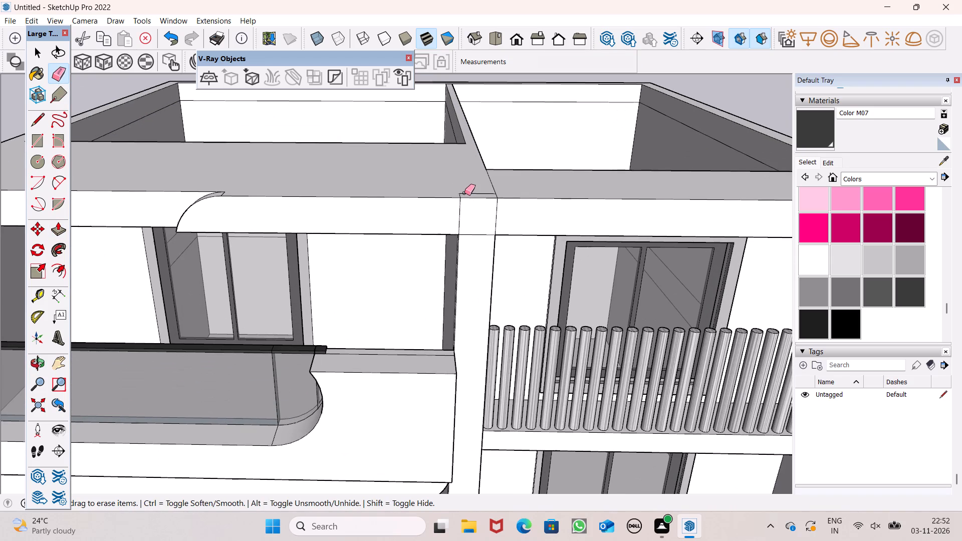
click(462, 208)
scroll(493, 215, up, 4)
middle_drag(494, 217, 487, 252)
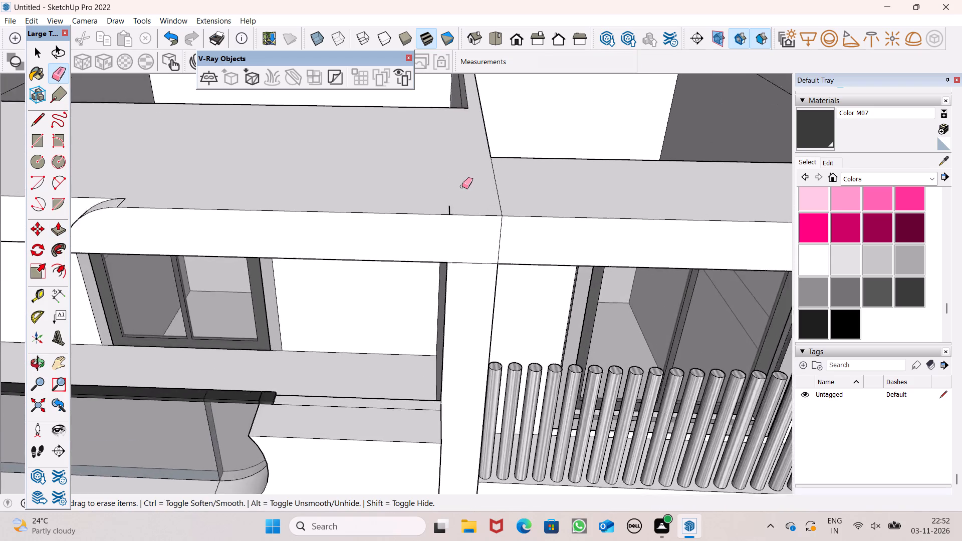
scroll(462, 186, up, 2)
drag(443, 215, 458, 216)
drag(535, 247, 492, 240)
scroll(472, 192, down, 4)
scroll(468, 205, up, 1)
scroll(466, 209, down, 1)
middle_drag(464, 180, 478, 150)
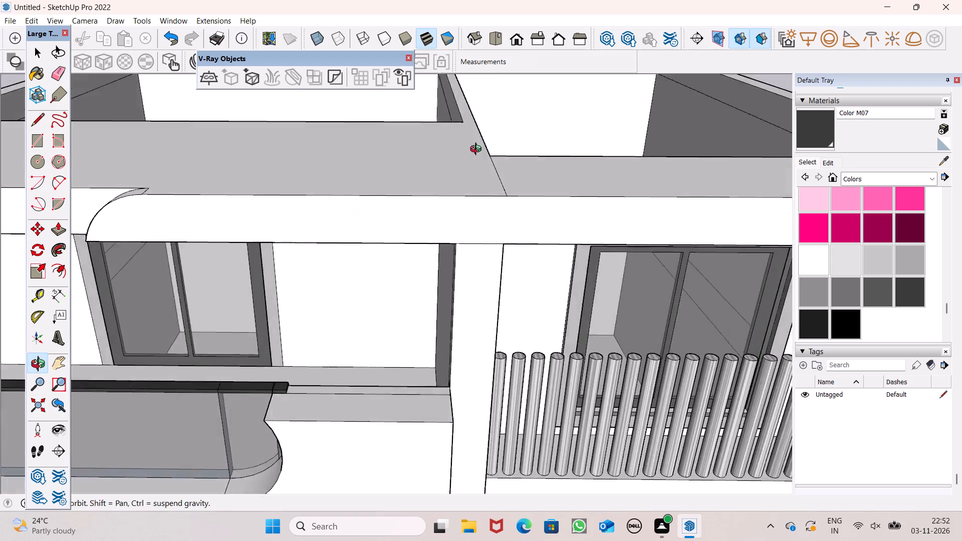
Examine the merged roof band, its curved step and the recess above the glass-railed balcony from several angles.
middle_drag(478, 150, 522, 127)
scroll(456, 165, down, 10)
middle_drag(445, 179, 520, 203)
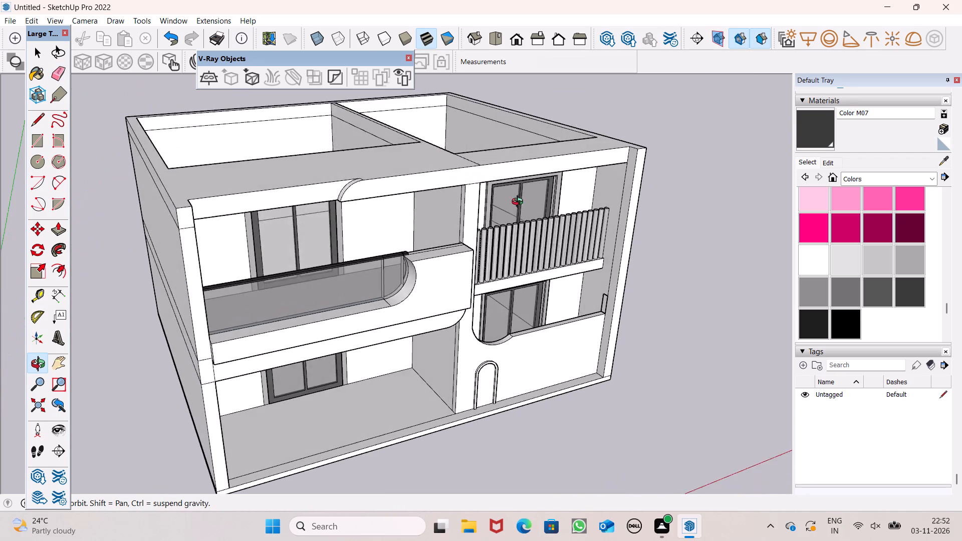
middle_drag(520, 203, 415, 267)
scroll(131, 241, up, 5)
middle_drag(399, 262, 368, 259)
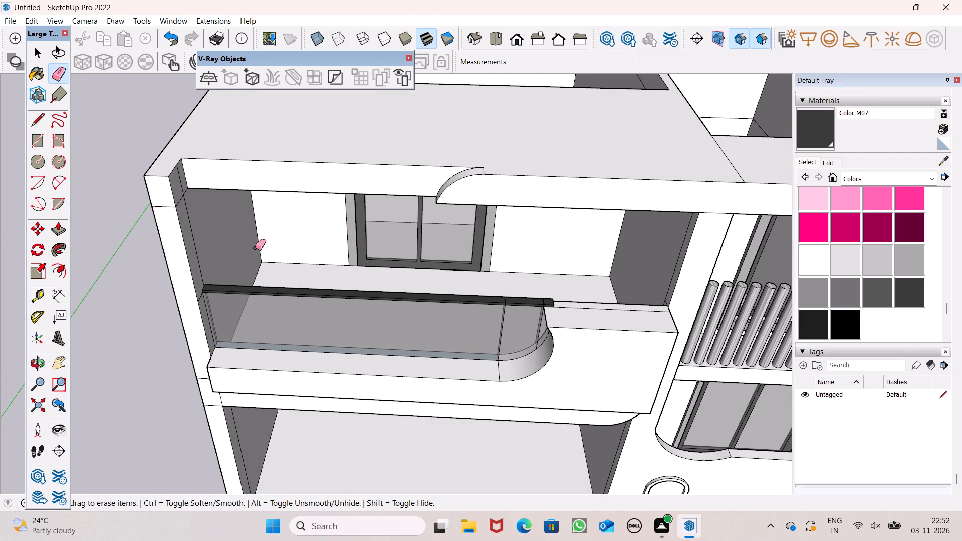
scroll(226, 277, down, 4)
scroll(219, 231, up, 7)
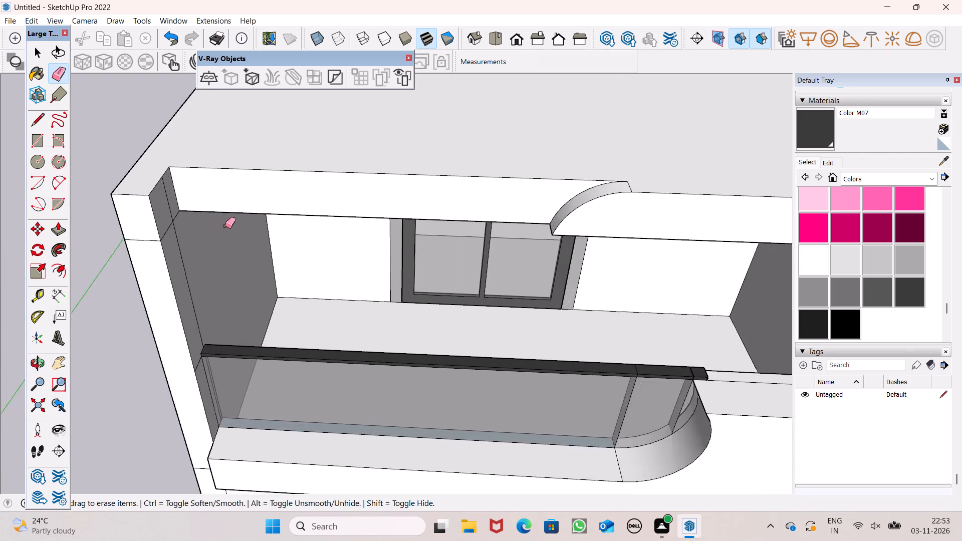
scroll(226, 236, down, 7)
middle_drag(354, 240, 376, 277)
scroll(225, 260, down, 6)
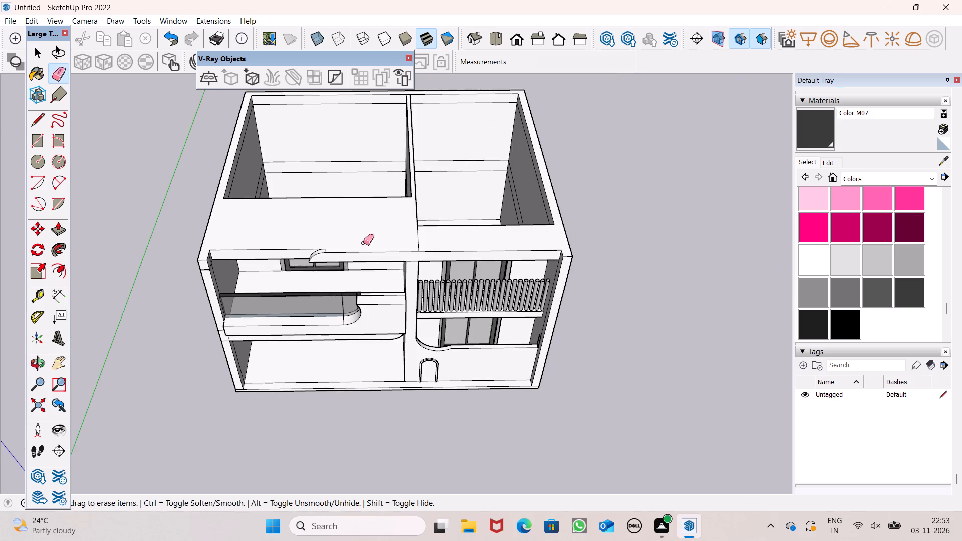
middle_drag(363, 243, 364, 265)
Retrace part of the upper floor-line edge inside the room behind the slatted balcony to close it with a floor face.
drag(36, 118, 41, 119)
middle_drag(366, 168, 131, 211)
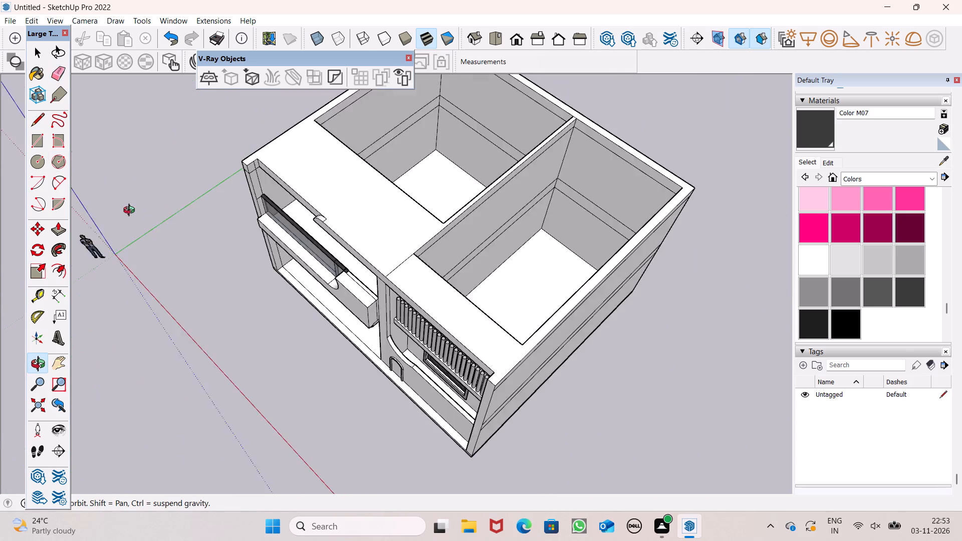
middle_drag(131, 211, 80, 200)
scroll(473, 302, up, 5)
click(445, 269)
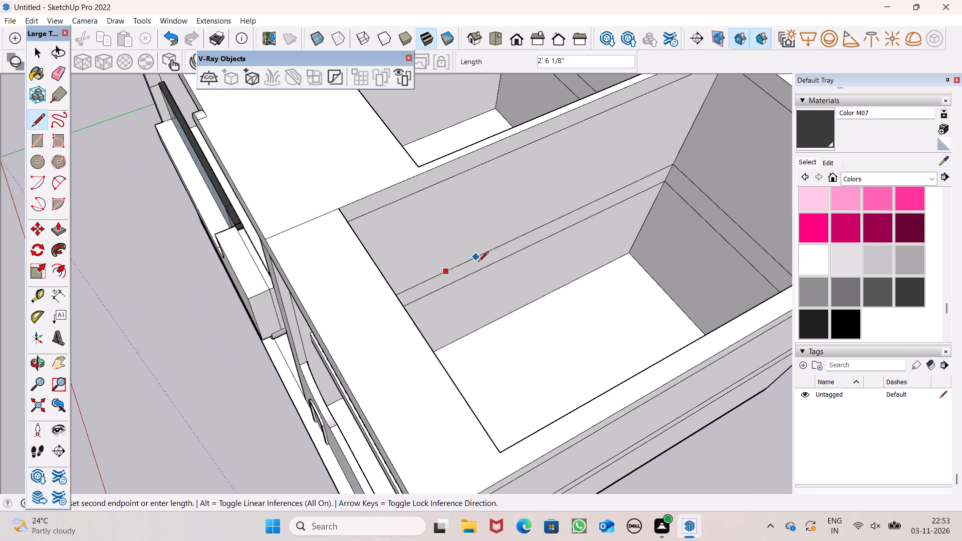
click(478, 262)
key(space)
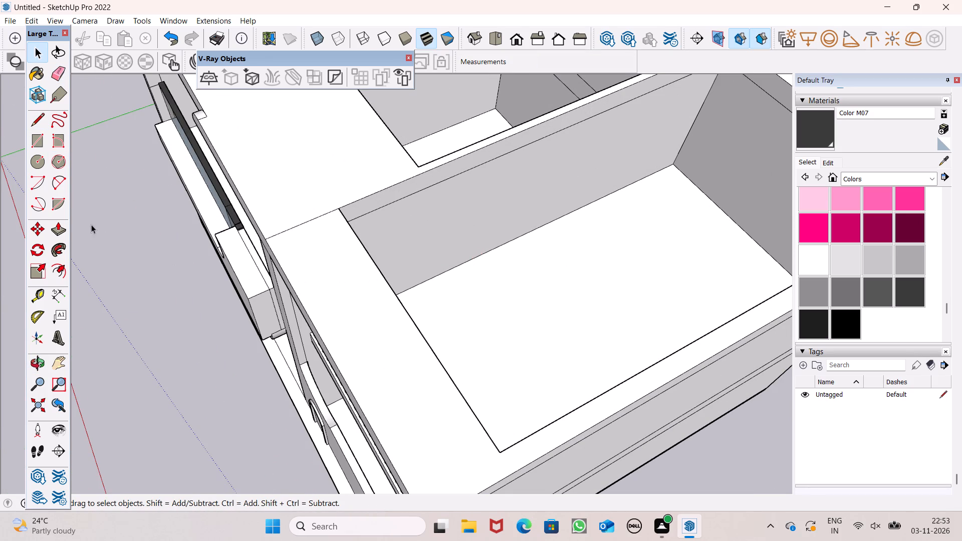
Push/Pull the new floor face in the room behind the slatted balcony 6" to form a slab.
click(60, 231)
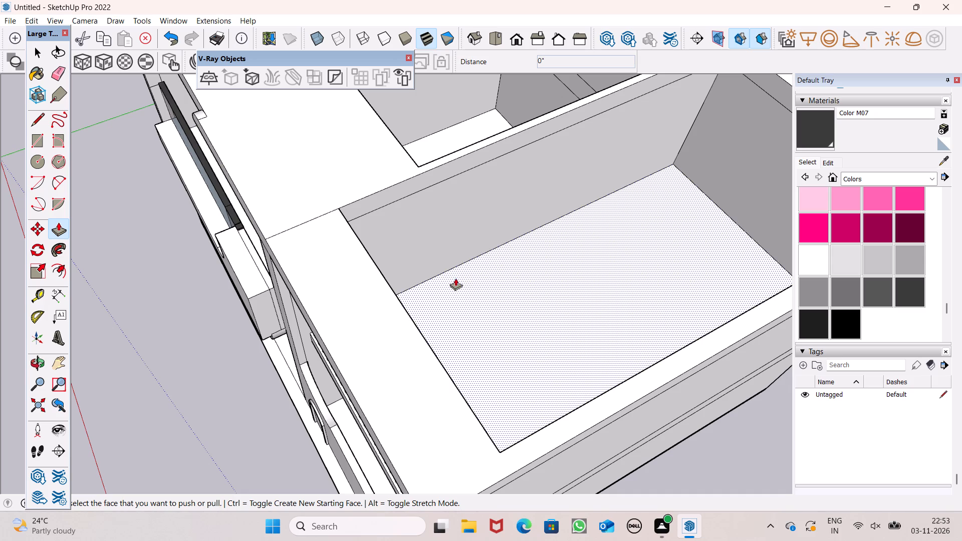
drag(480, 296, 483, 301)
text(6")
key(Return)
scroll(454, 281, down, 7)
key(space)
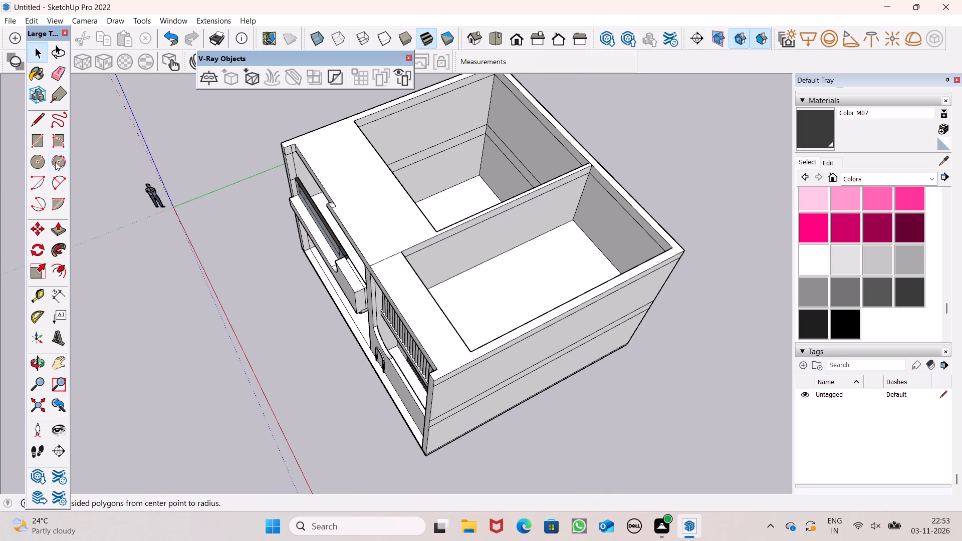
Retrace part of the upper floor-line edge inside the room behind the glass-railed balcony to close it with a floor face.
click(38, 122)
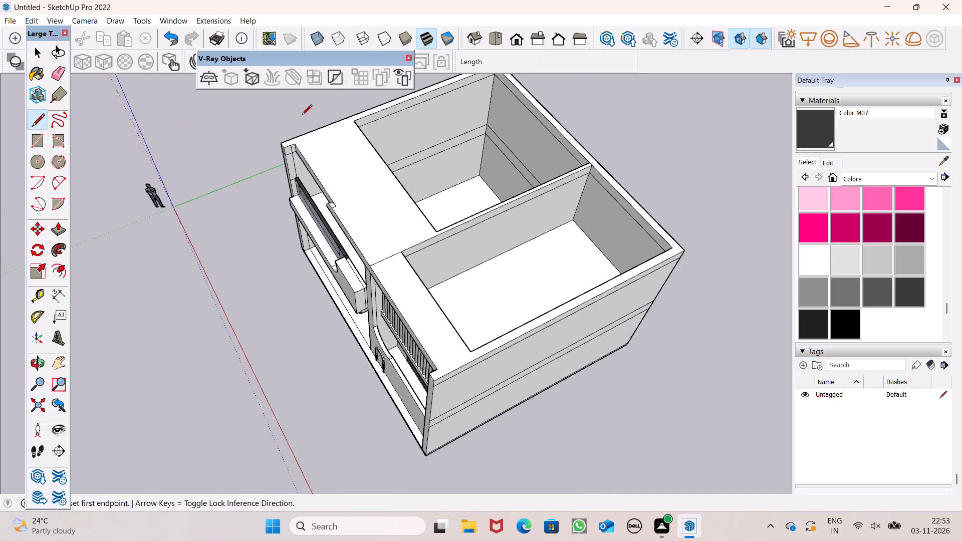
scroll(494, 96, down, 2)
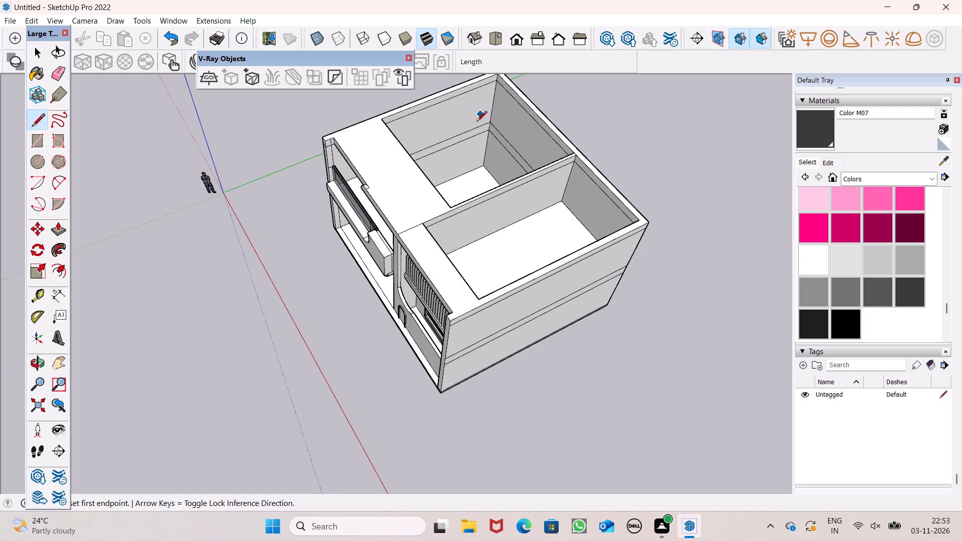
scroll(417, 192, down, 1)
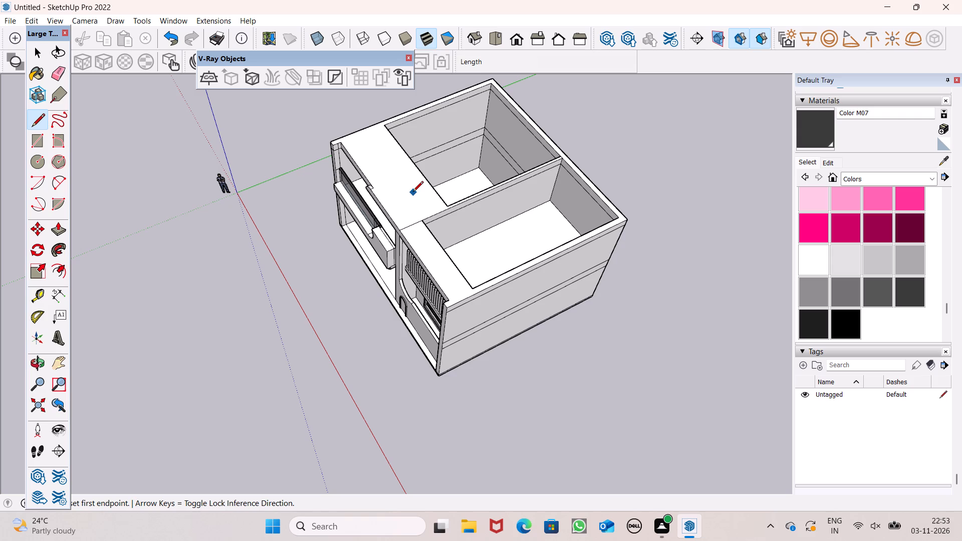
scroll(407, 127, up, 7)
scroll(473, 188, up, 1)
middle_drag(474, 187, 396, 146)
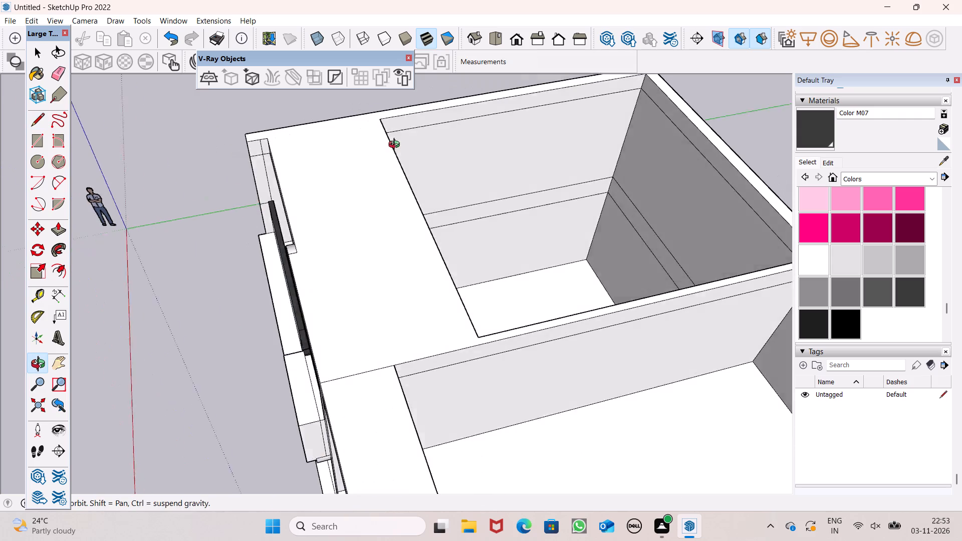
middle_drag(396, 146, 394, 145)
click(472, 210)
key(ctrl+z)
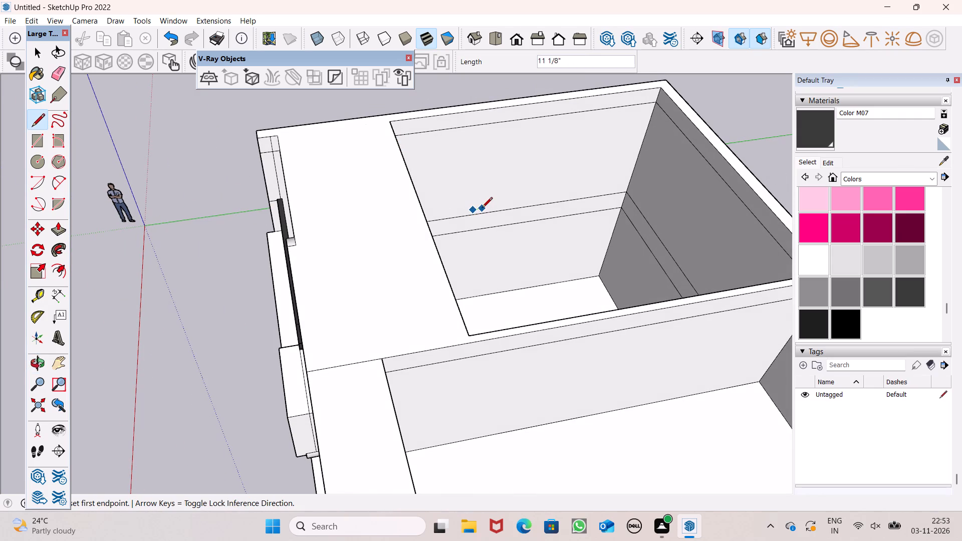
click(479, 215)
click(489, 212)
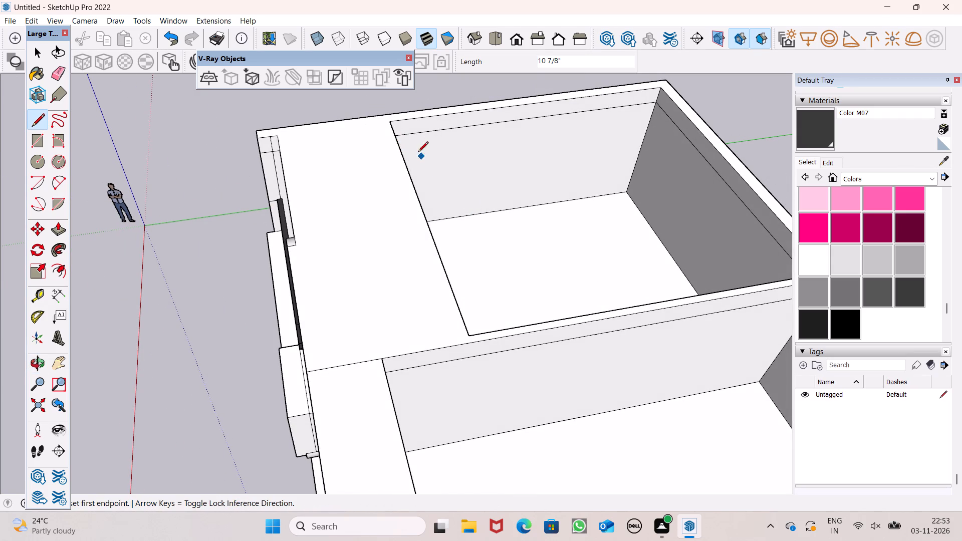
Retrace part of the top inner edge of each of the two rooms to close both openings with roof faces.
click(405, 120)
click(421, 120)
scroll(413, 154, down, 7)
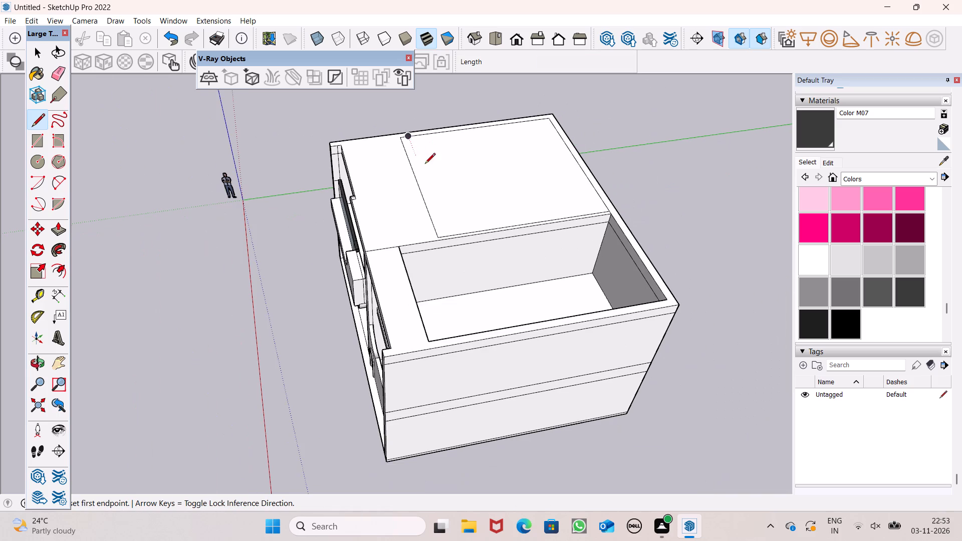
click(416, 244)
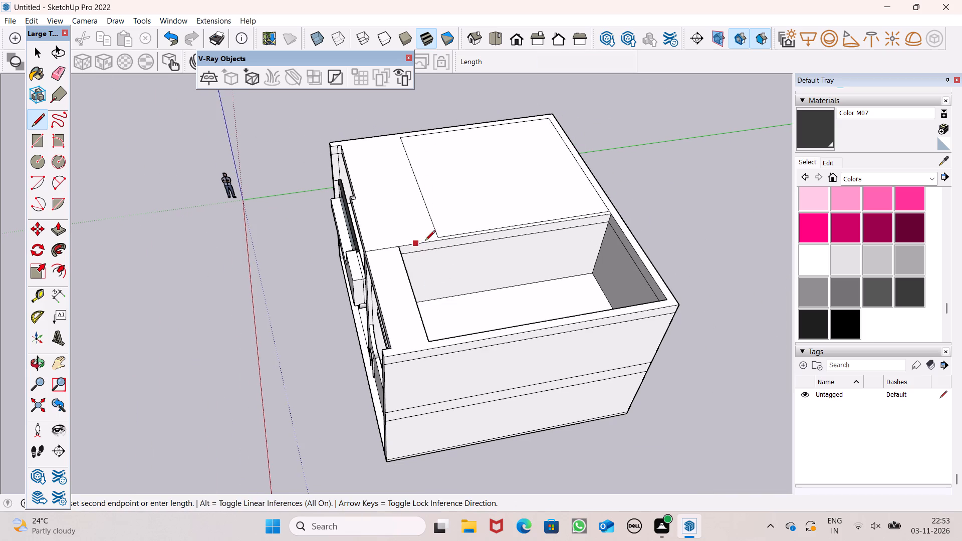
click(427, 241)
key(space)
Push/Pull the new roof faces: 7" over the slatted-balcony room and 5" over the glass-railed-balcony room.
click(57, 229)
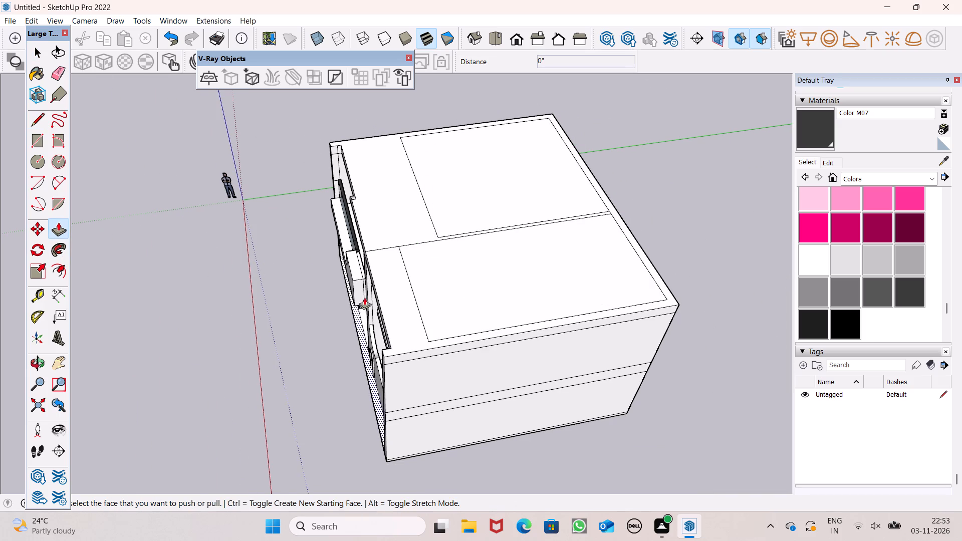
scroll(396, 295, up, 3)
drag(465, 298, 468, 310)
text(7")
key(Return)
drag(460, 188, 461, 196)
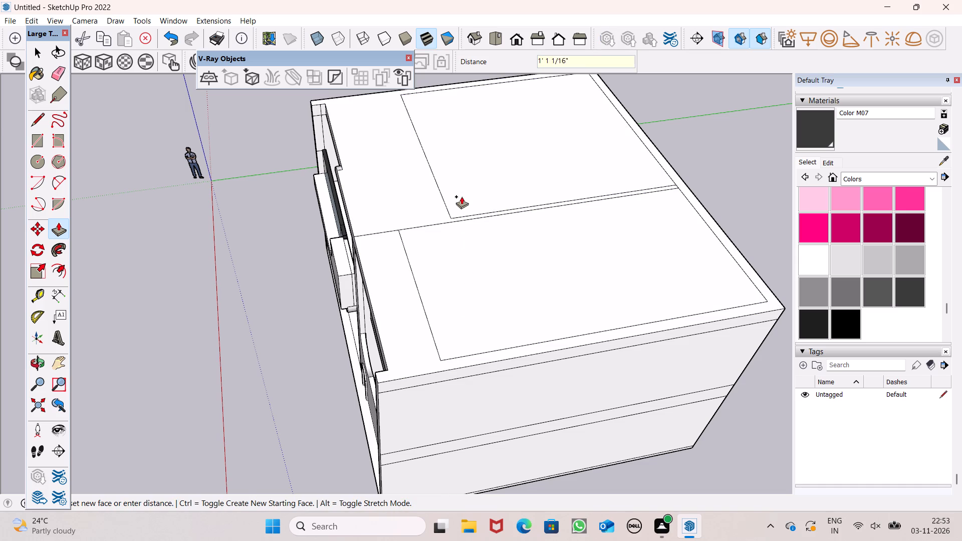
drag(461, 196, 461, 197)
text(5")
key(Return)
key(space)
Erase the dividing lines between the two roof slabs and the front outline of the slatted-balcony room's slab on the roof top.
scroll(361, 193, down, 4)
middle_drag(352, 240, 412, 236)
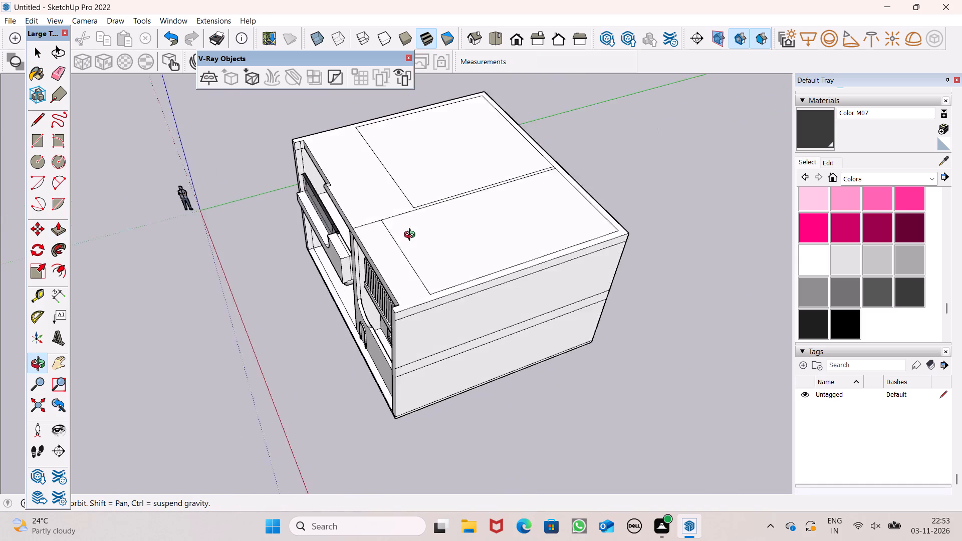
middle_drag(412, 236, 291, 281)
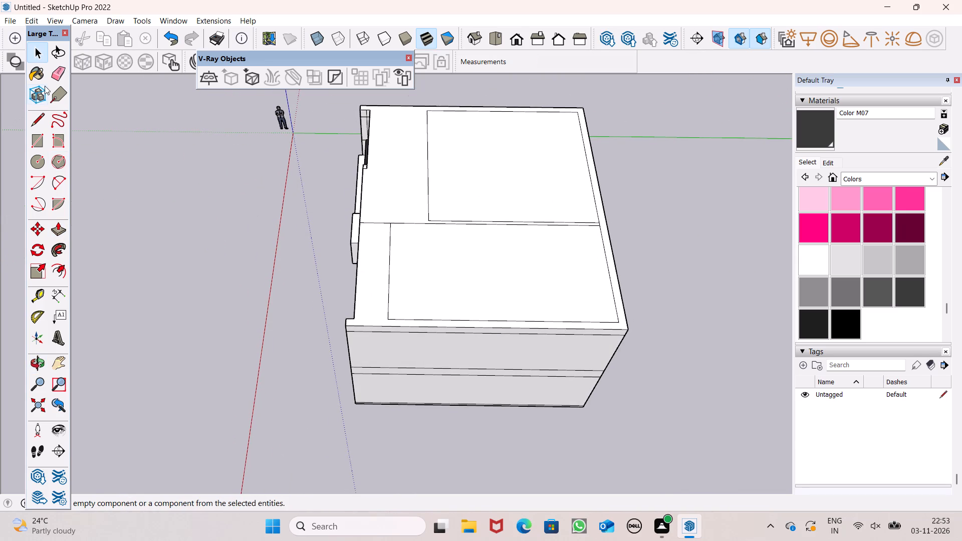
click(49, 77)
middle_drag(281, 222, 329, 272)
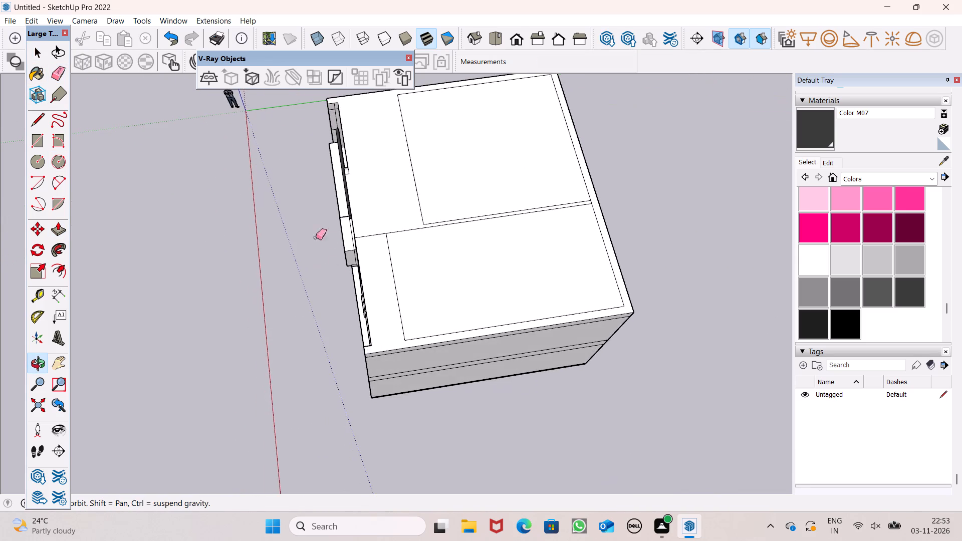
scroll(302, 231, up, 6)
drag(467, 243, 557, 234)
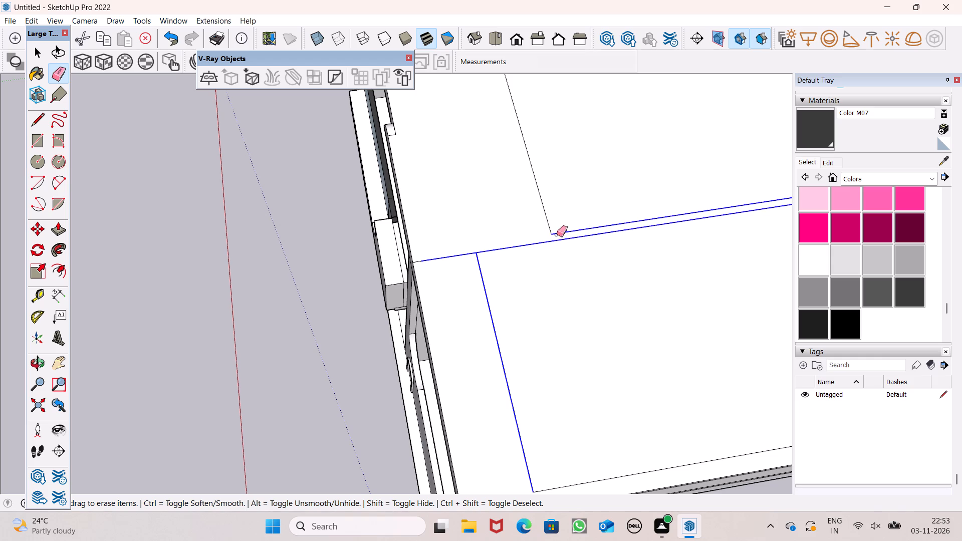
drag(557, 234, 484, 305)
scroll(472, 231, down, 7)
scroll(448, 272, up, 5)
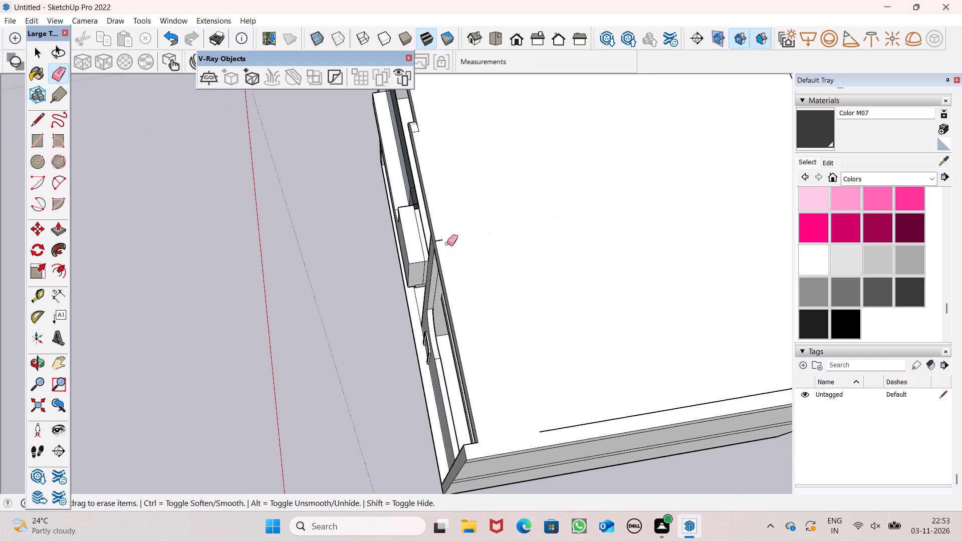
click(441, 240)
Erase the leftover inner outline on the roof top along the outer wall on the glass-railed balcony side.
scroll(471, 261, down, 6)
middle_drag(463, 275, 752, 62)
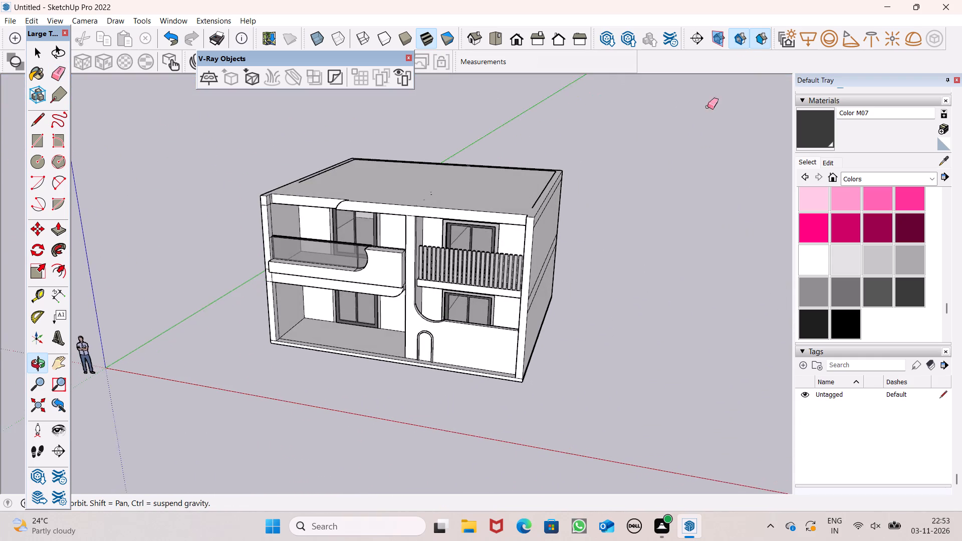
middle_click(700, 117)
middle_drag(457, 188, 546, 220)
scroll(327, 177, up, 8)
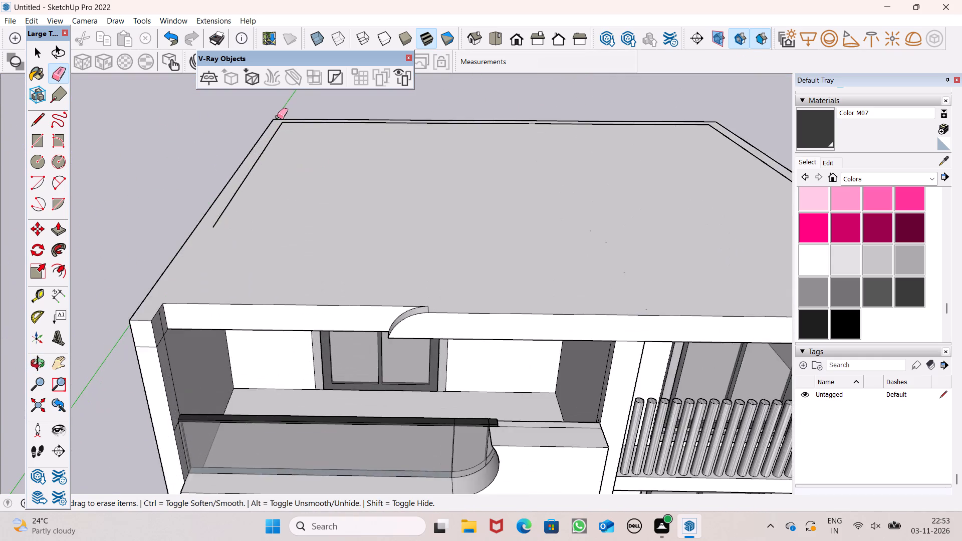
scroll(277, 119, up, 6)
drag(280, 122, 300, 128)
scroll(244, 187, down, 8)
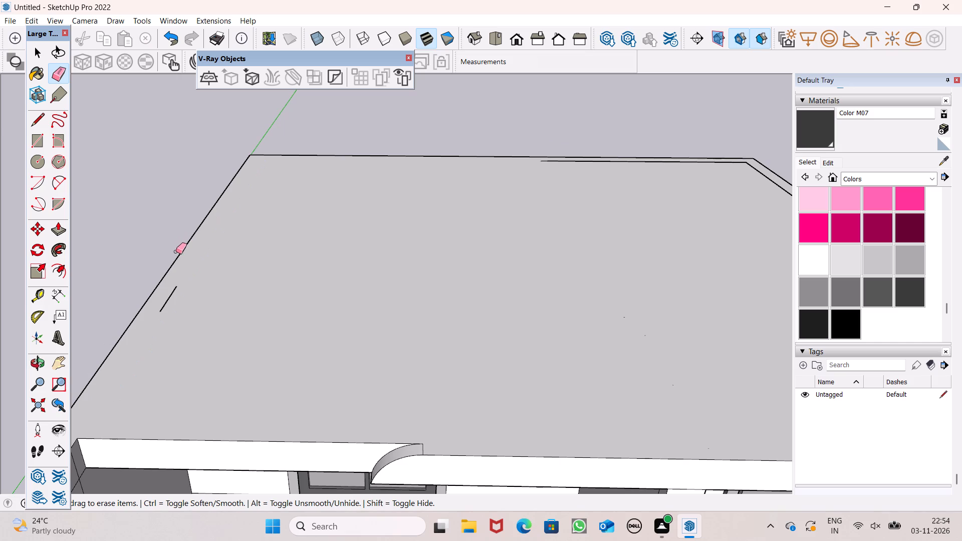
drag(167, 288, 173, 290)
scroll(188, 229, down, 5)
drag(178, 266, 172, 280)
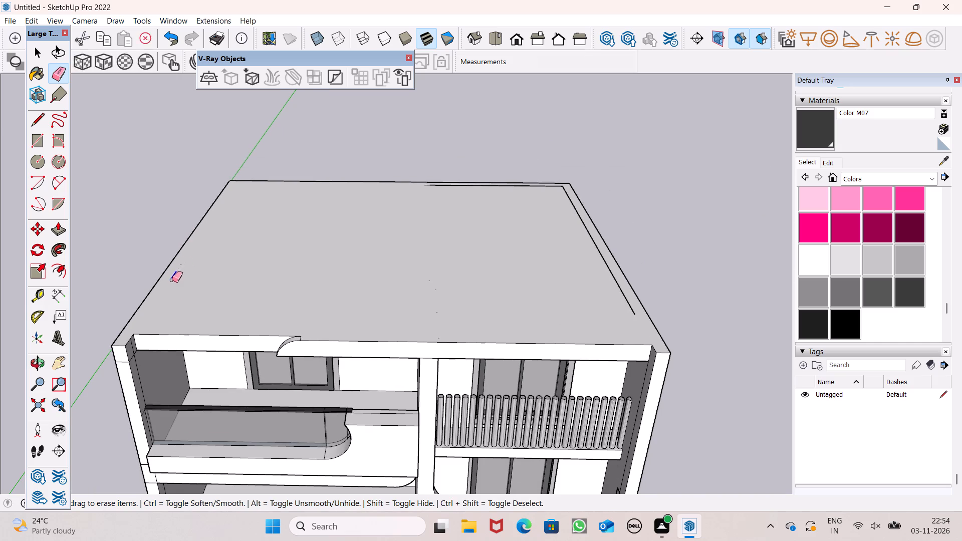
drag(172, 280, 171, 281)
Erase the leftover inner outlines meeting at the roof's rear corner on the slatted-balcony side.
scroll(184, 265, down, 3)
middle_drag(350, 246, 335, 347)
scroll(408, 235, up, 6)
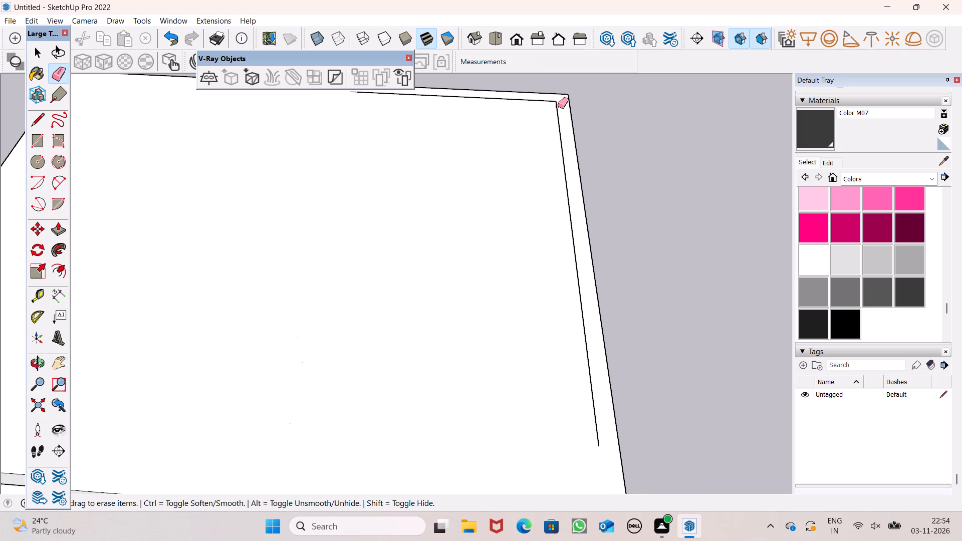
scroll(555, 118, down, 1)
scroll(556, 107, up, 5)
drag(556, 106, 556, 98)
scroll(484, 192, down, 8)
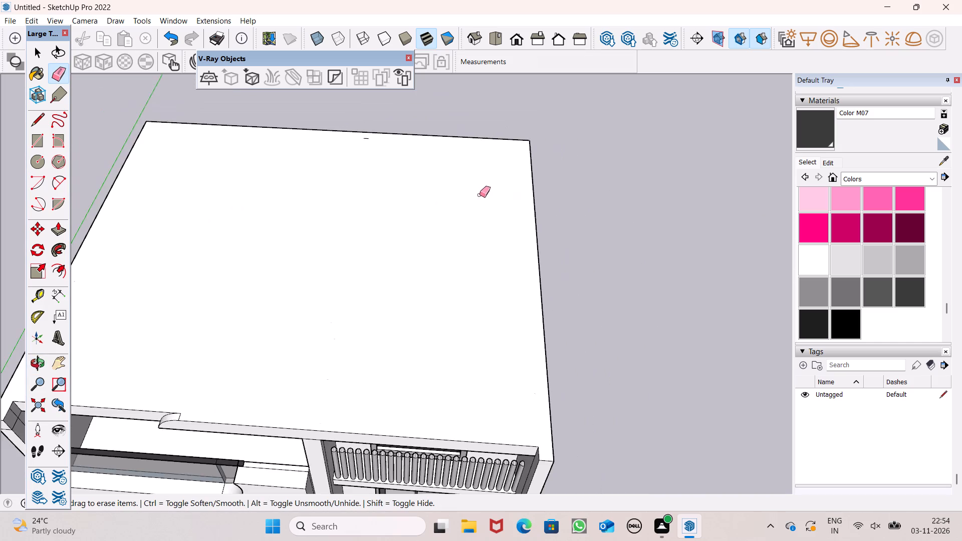
Draw two lines outlining a 1' wide strip on the roof edge above the glass-railed balcony's side wall, starting at the front inner corner.
scroll(563, 200, down, 6)
middle_drag(519, 275, 541, 108)
scroll(541, 108, up, 1)
scroll(450, 165, down, 4)
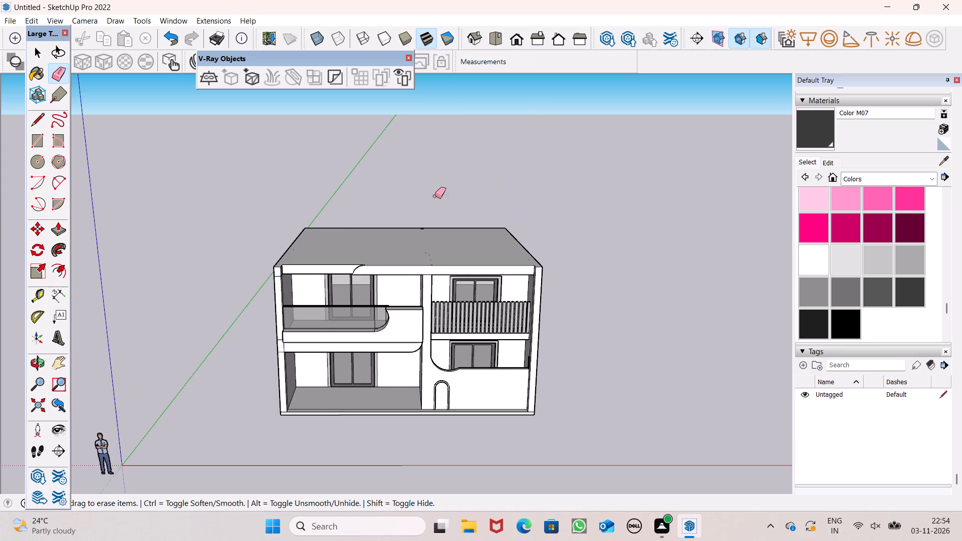
middle_drag(431, 200, 436, 269)
scroll(355, 247, up, 2)
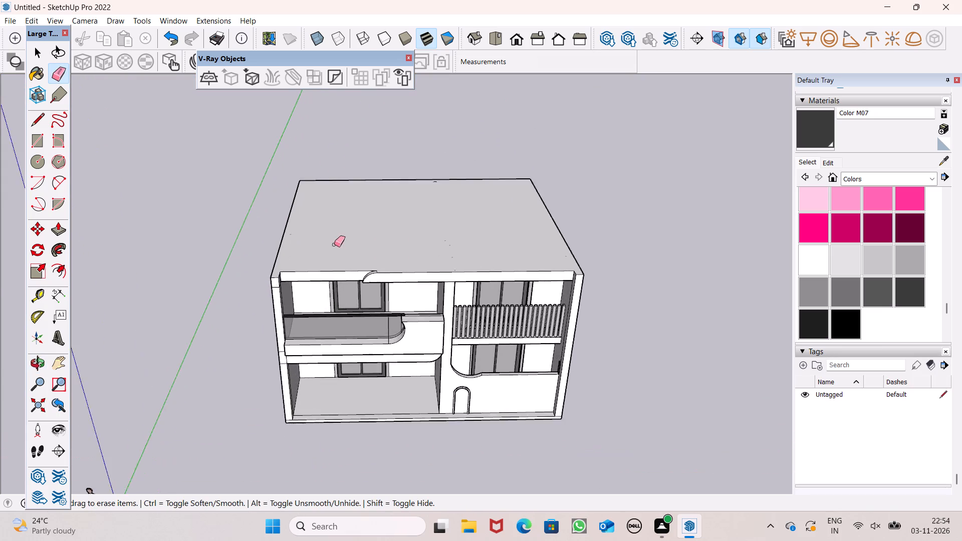
scroll(334, 244, up, 5)
click(38, 121)
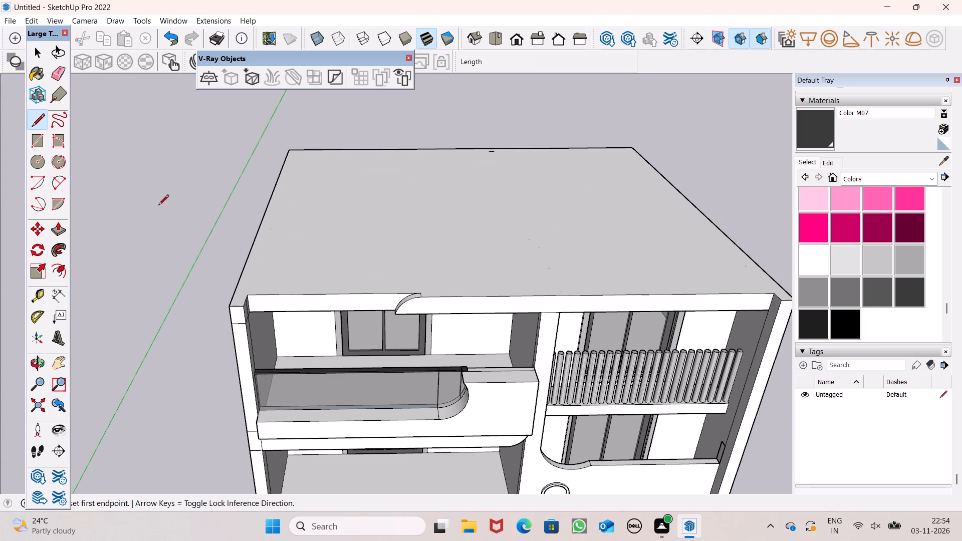
middle_drag(199, 223, 201, 263)
scroll(200, 263, up, 1)
scroll(248, 274, up, 2)
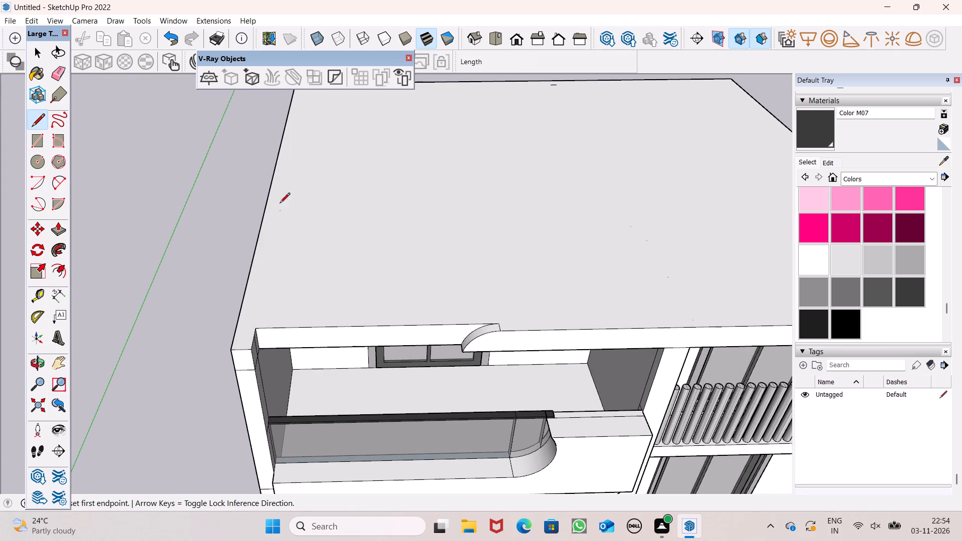
scroll(284, 245, up, 4)
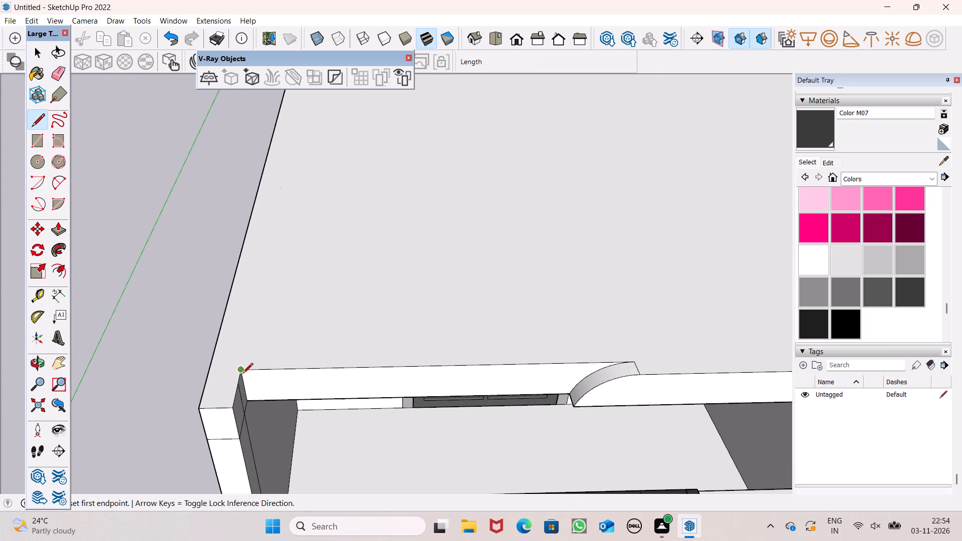
click(241, 371)
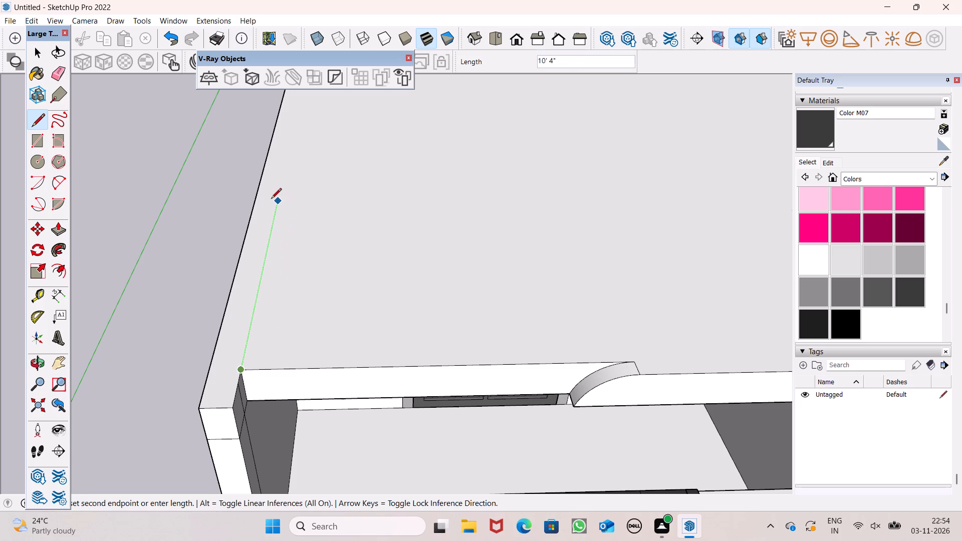
click(282, 167)
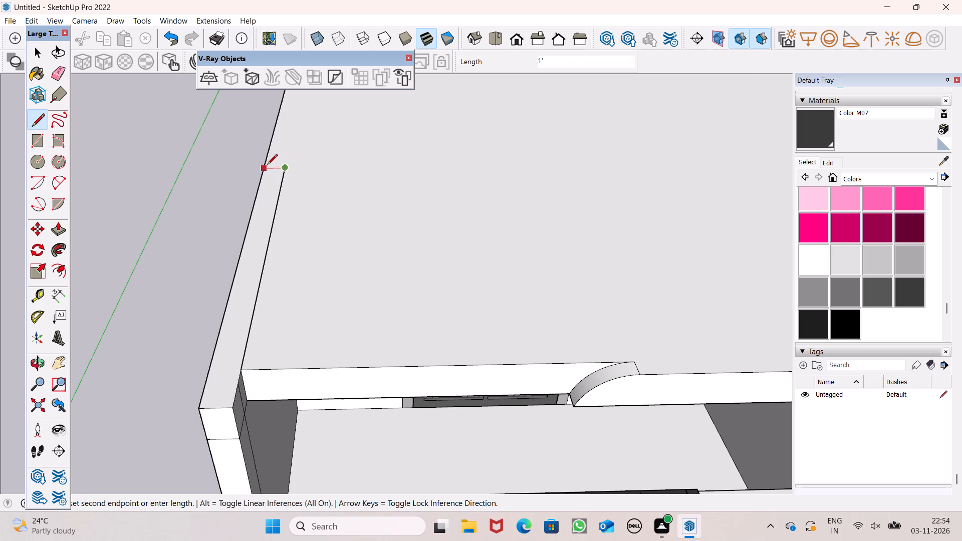
click(267, 165)
scroll(220, 249, down, 8)
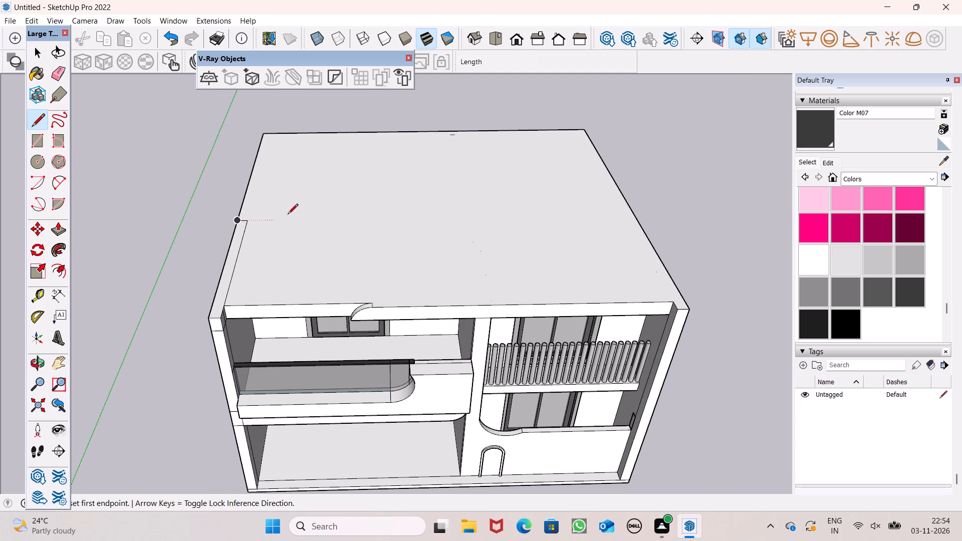
Outline a matching strip about 14' long on the roof edge above the slatted-balcony side wall, ending at the front inner corner.
middle_drag(563, 208, 554, 238)
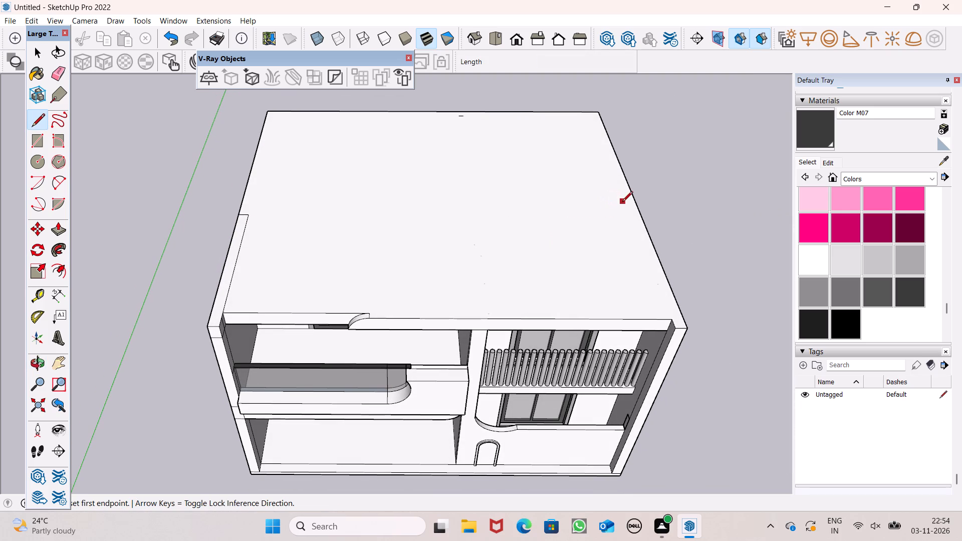
click(639, 212)
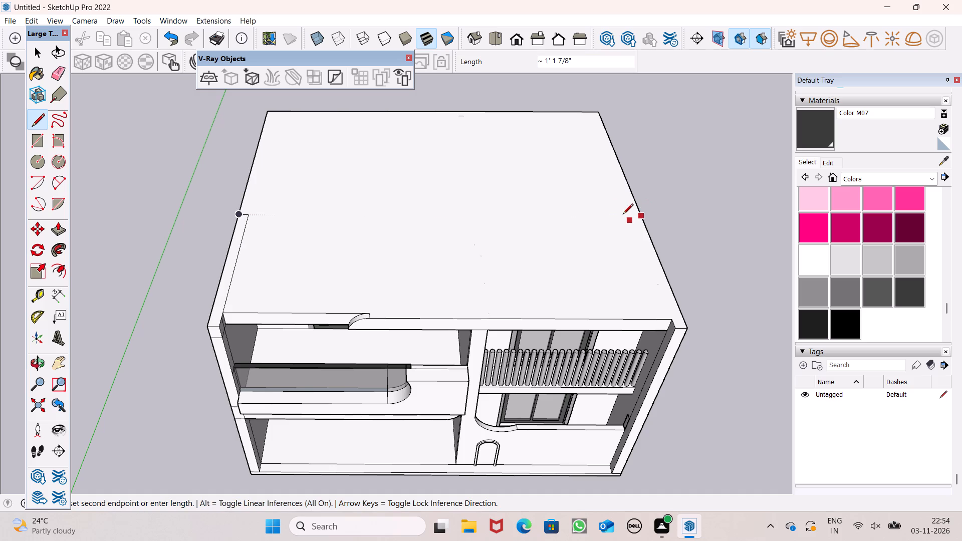
click(639, 218)
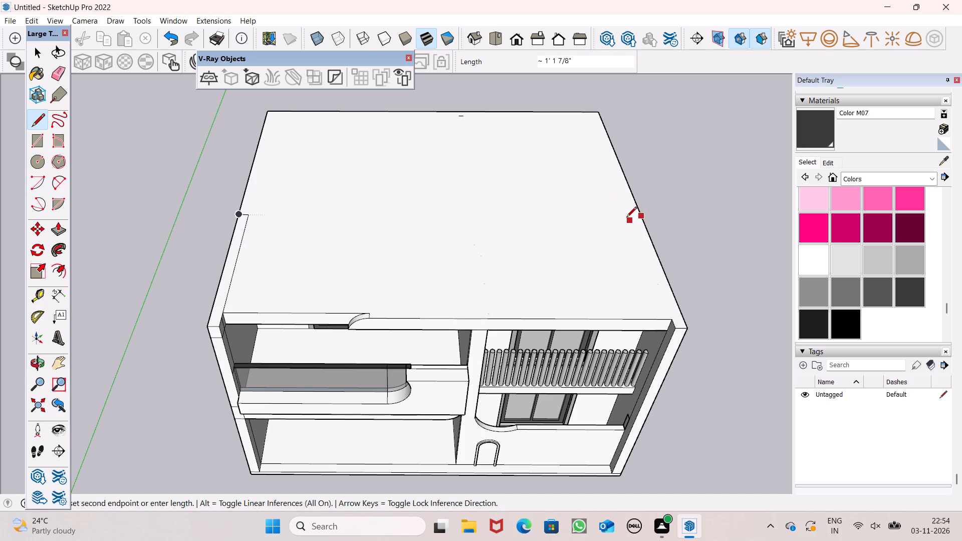
click(630, 214)
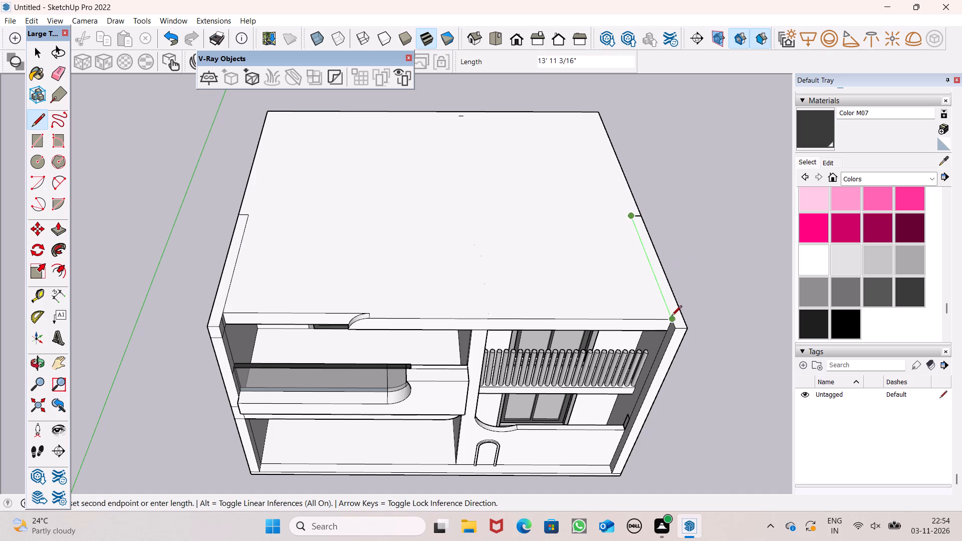
key(space)
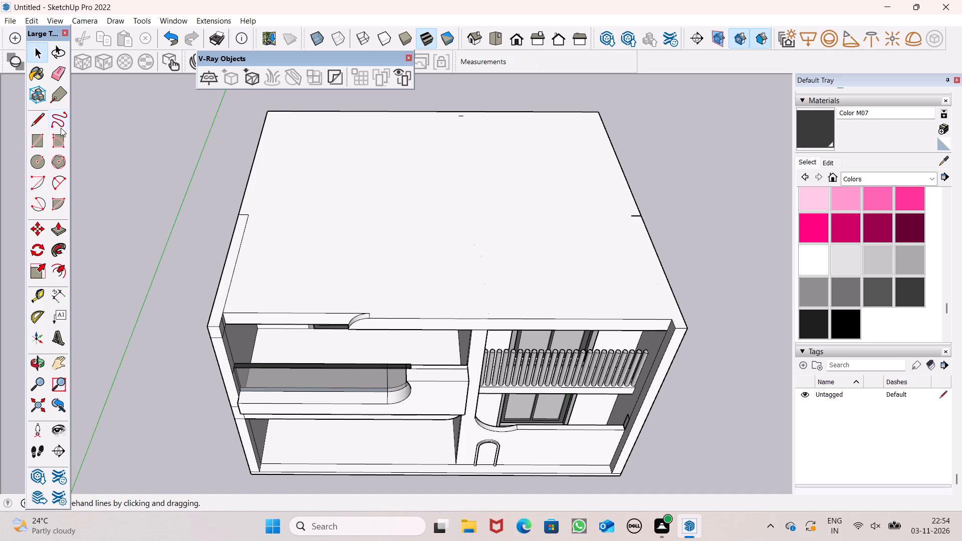
click(40, 121)
middle_drag(370, 269, 332, 318)
scroll(339, 310, up, 1)
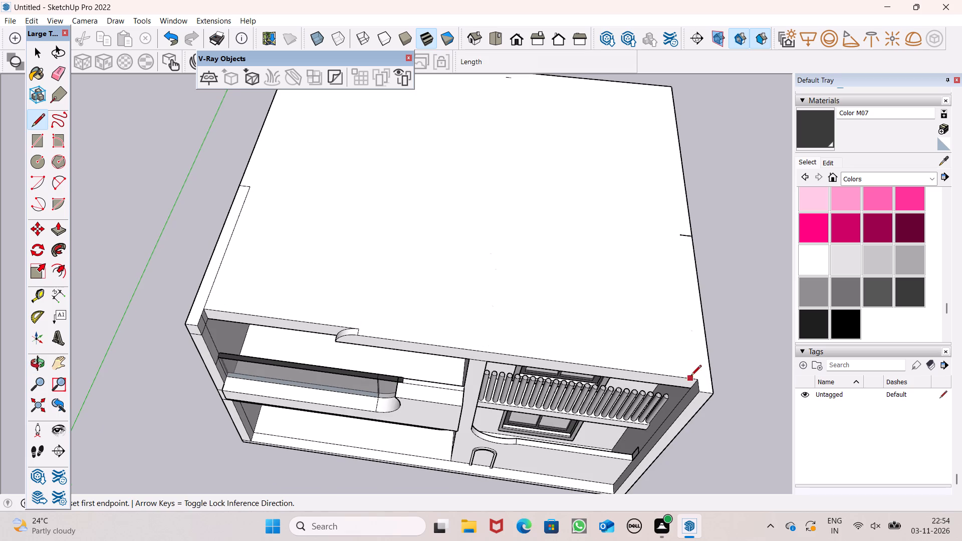
drag(697, 378, 692, 369)
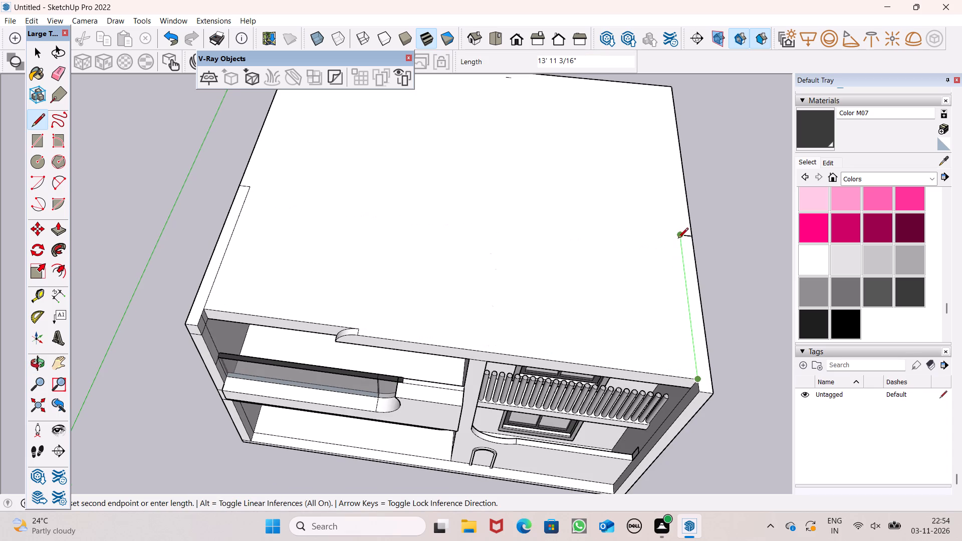
click(678, 239)
key(space)
Push/Pull the roof-edge strip on the slatted-balcony side up 10' to form a side wall.
scroll(631, 229, down, 3)
middle_drag(617, 205, 635, 198)
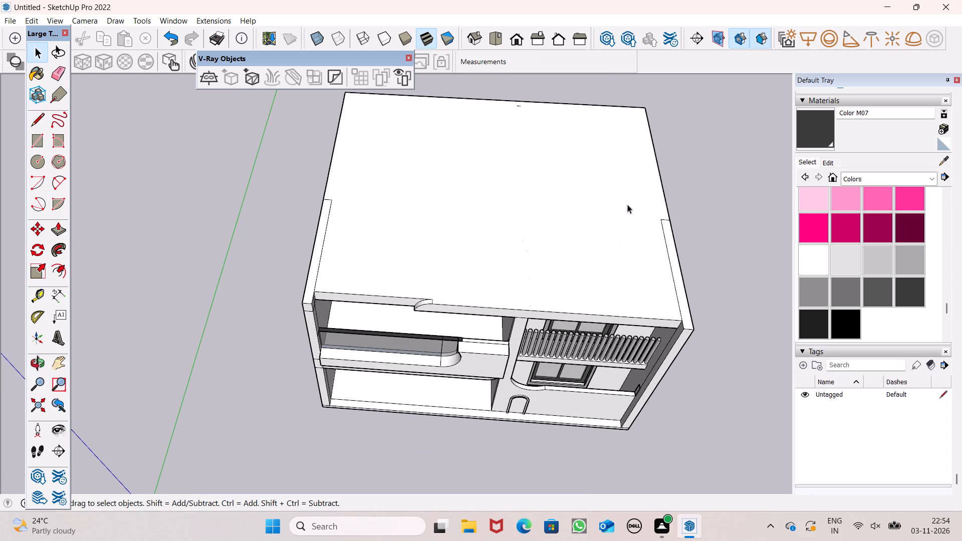
click(53, 228)
scroll(254, 274, down, 2)
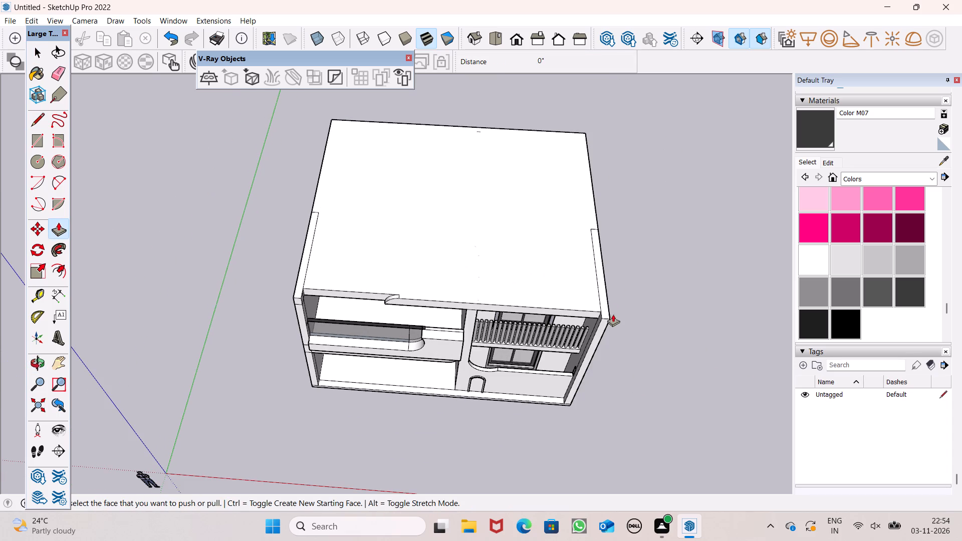
middle_drag(613, 314, 588, 291)
scroll(611, 293, up, 5)
drag(593, 311, 594, 278)
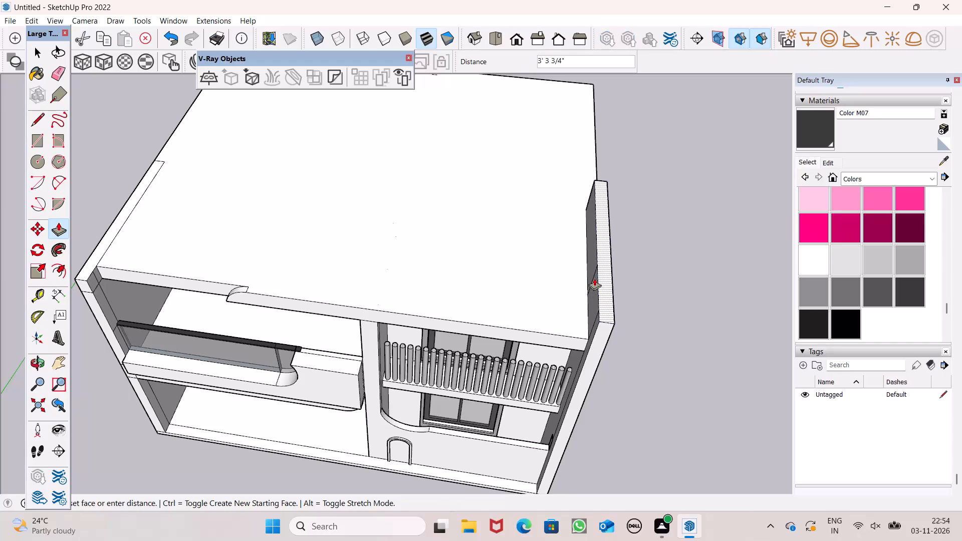
drag(594, 278, 592, 239)
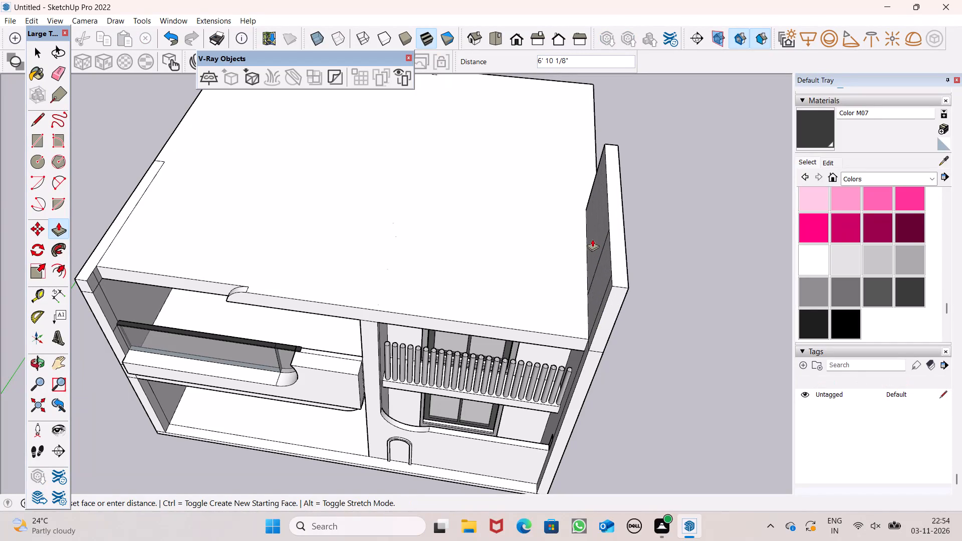
drag(592, 239, 592, 238)
text(10)
key(apostrophe)
key(Return)
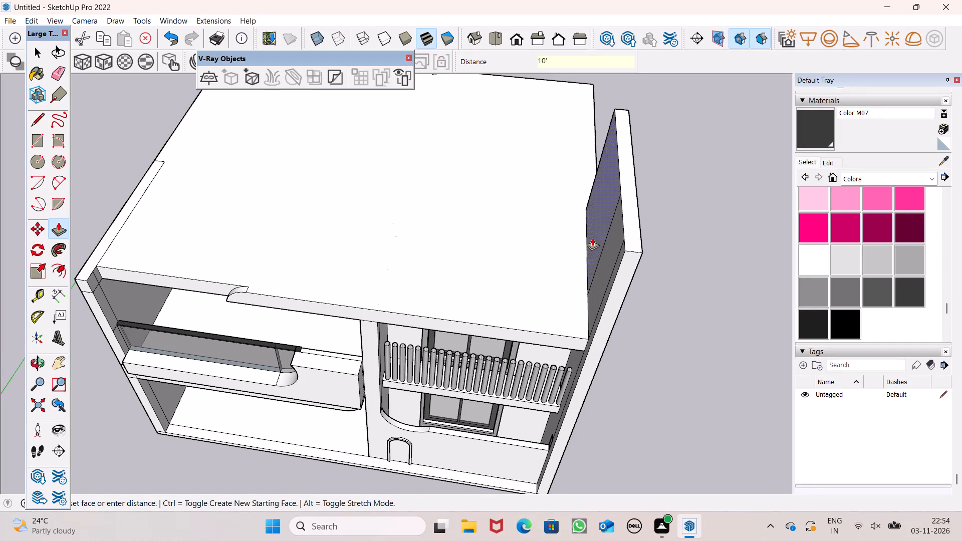
Push/Pull the roof-edge strip on the glass-railed balcony side up 10' to form the opposite side wall.
scroll(590, 244, down, 7)
middle_drag(560, 268, 590, 255)
drag(327, 252, 334, 236)
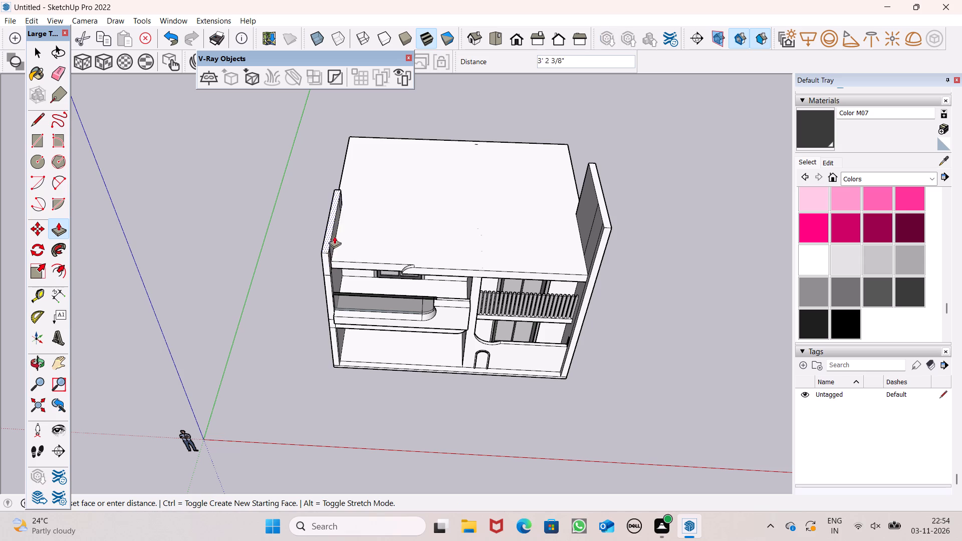
drag(334, 236, 326, 207)
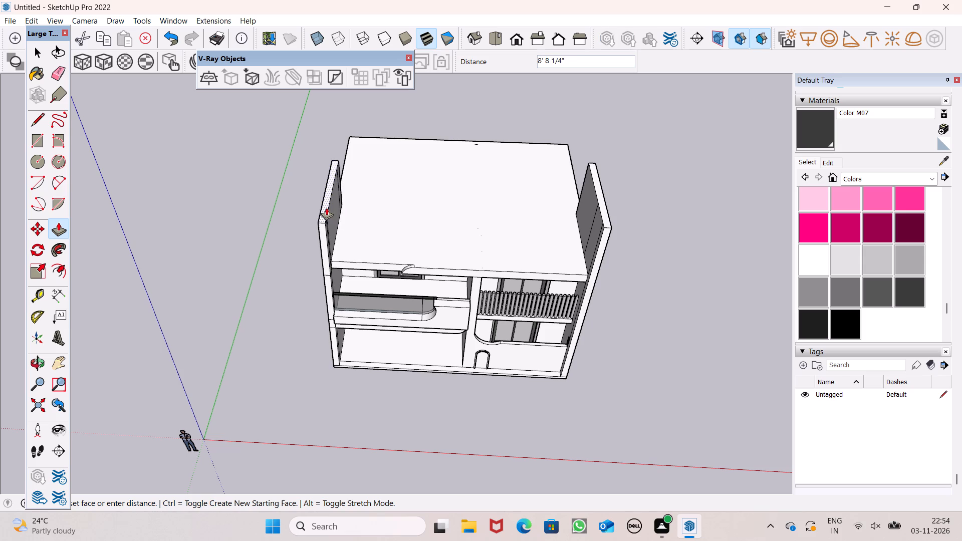
drag(326, 207, 322, 198)
key(1)
text(0')
key(Return)
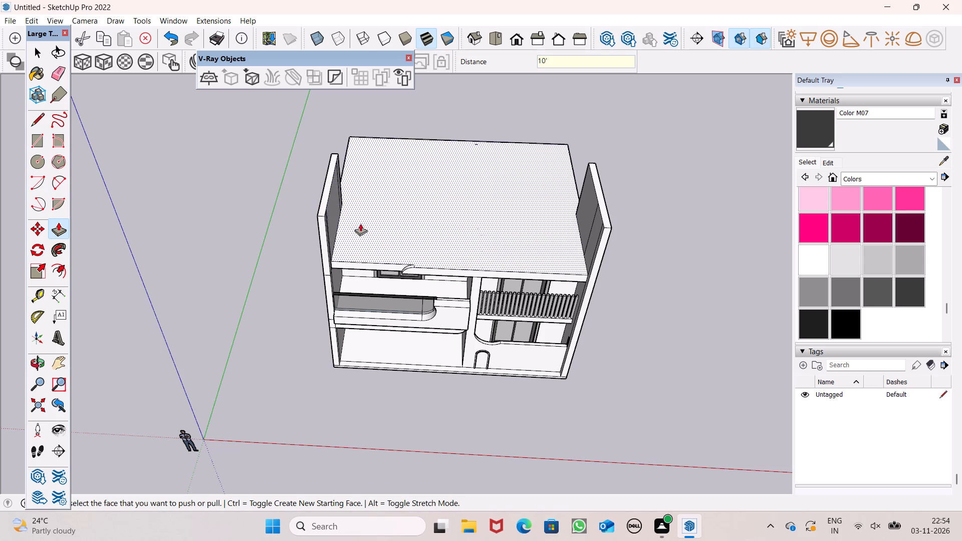
middle_drag(470, 254, 502, 98)
key(space)
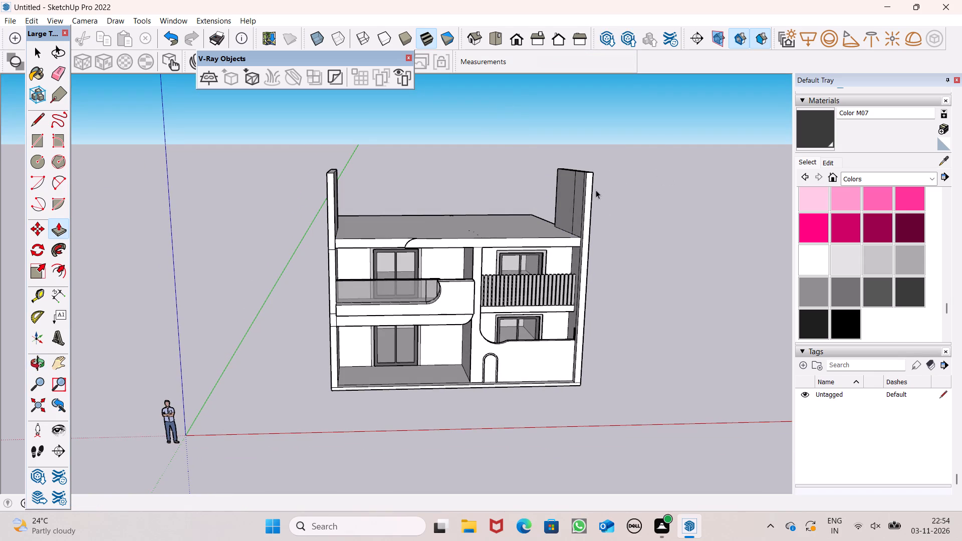
Measure the height of both raised side walls above the roof, from their front top corners to the roof edge.
click(62, 292)
scroll(316, 191, up, 5)
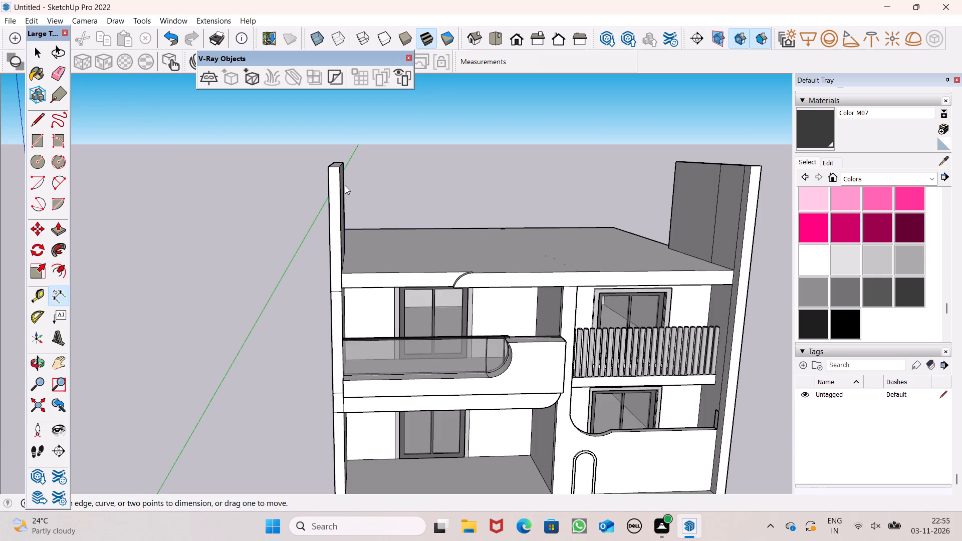
click(339, 171)
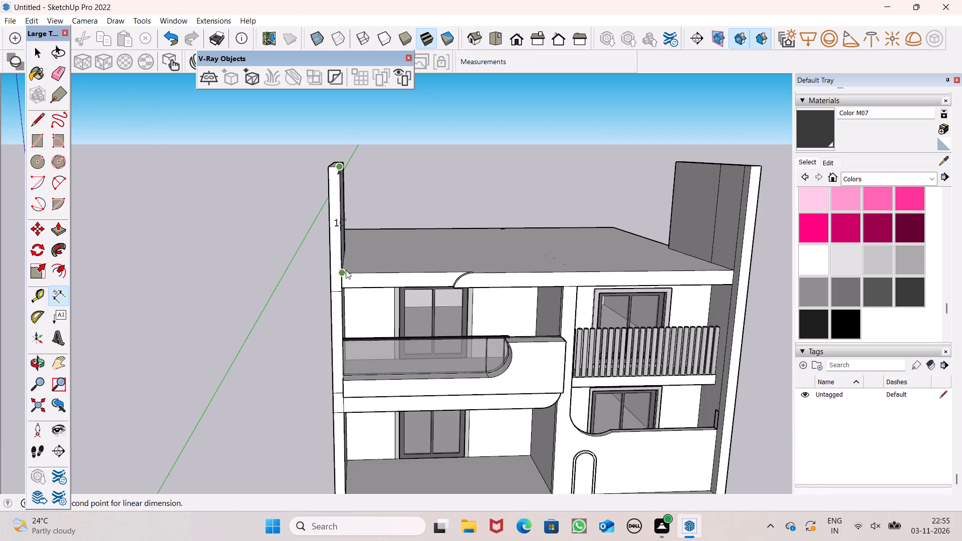
key(space)
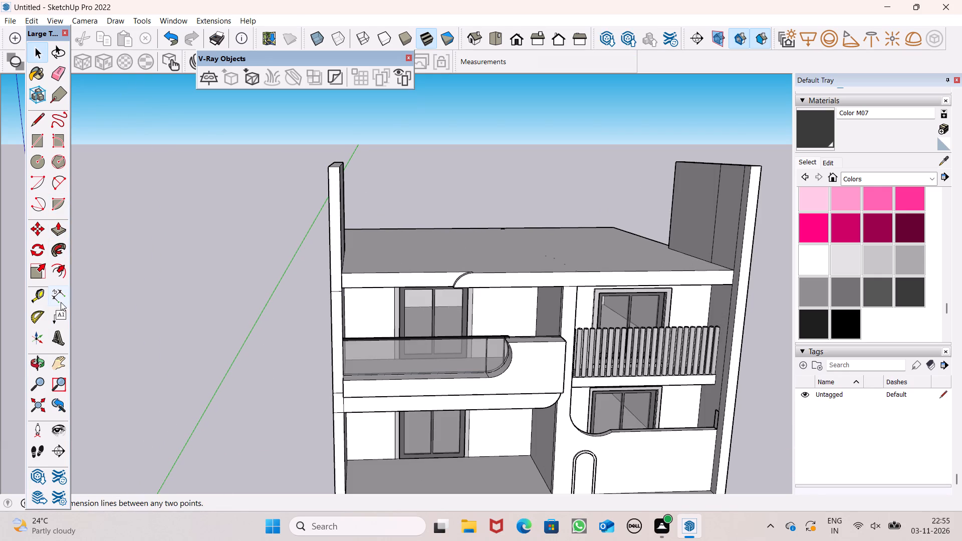
drag(62, 303, 68, 292)
scroll(458, 148, down, 2)
scroll(708, 138, up, 5)
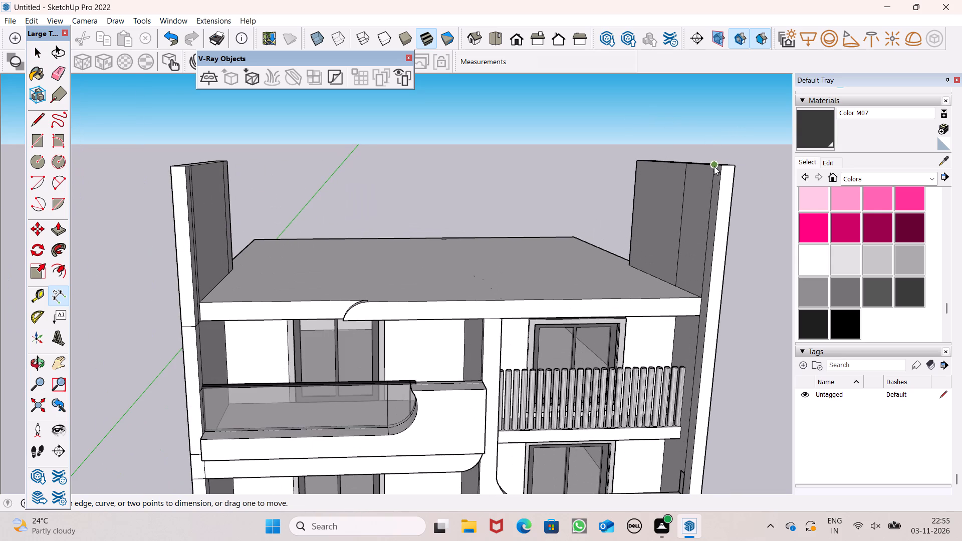
click(719, 166)
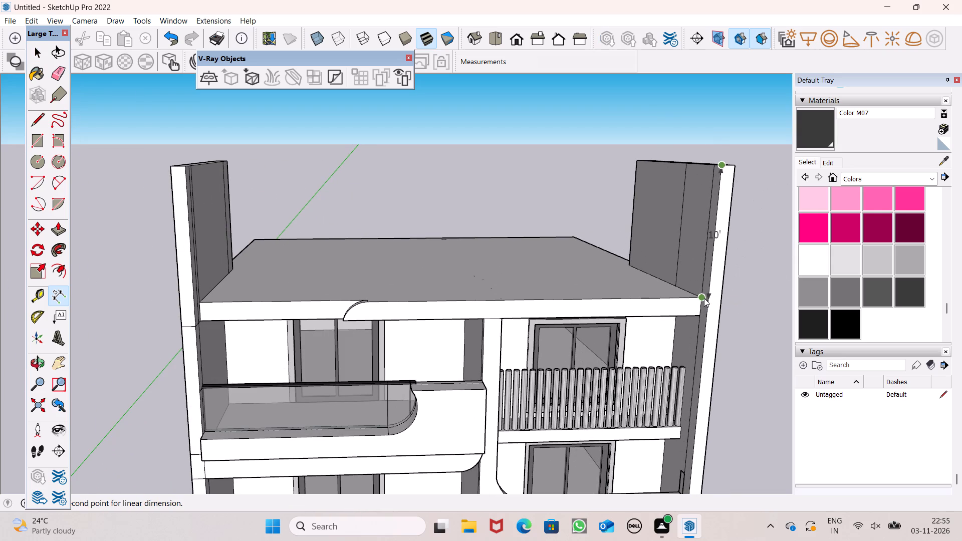
key(space)
Erase the leftover vertical lines on the inner faces of both raised side walls.
scroll(565, 174, down, 4)
middle_drag(644, 196, 416, 200)
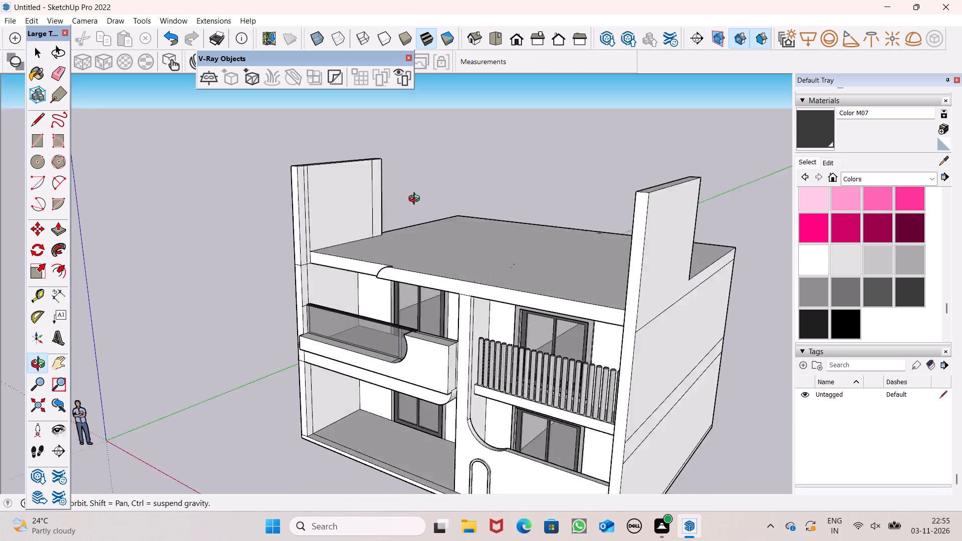
middle_drag(416, 200, 544, 236)
scroll(388, 190, down, 4)
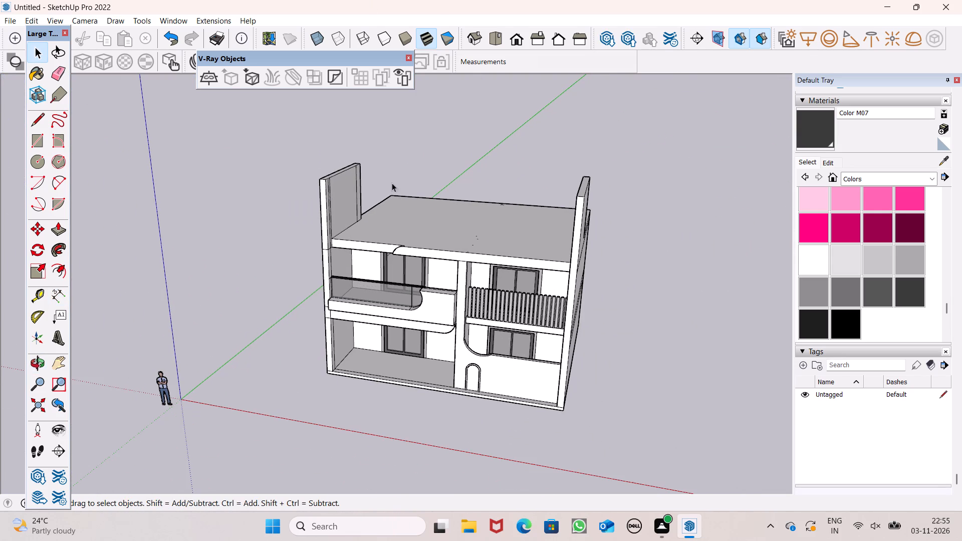
scroll(407, 205, up, 7)
scroll(299, 181, down, 4)
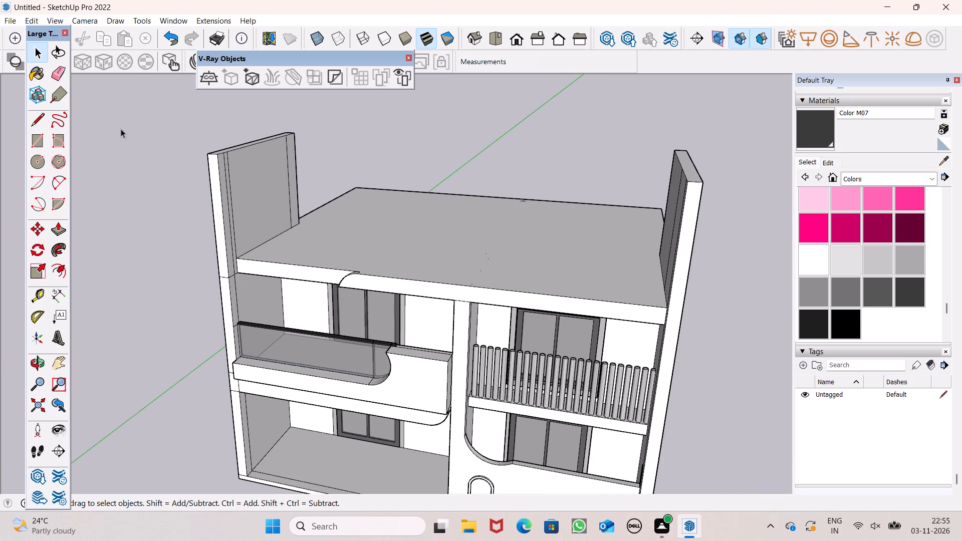
click(53, 78)
scroll(196, 172, up, 4)
drag(238, 188, 238, 189)
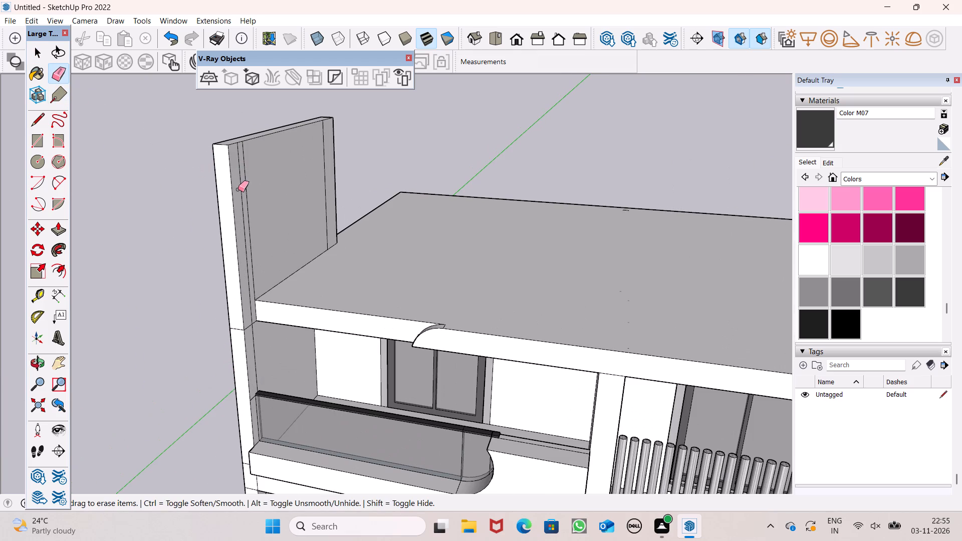
drag(238, 189, 244, 186)
drag(250, 181, 242, 183)
drag(326, 165, 323, 166)
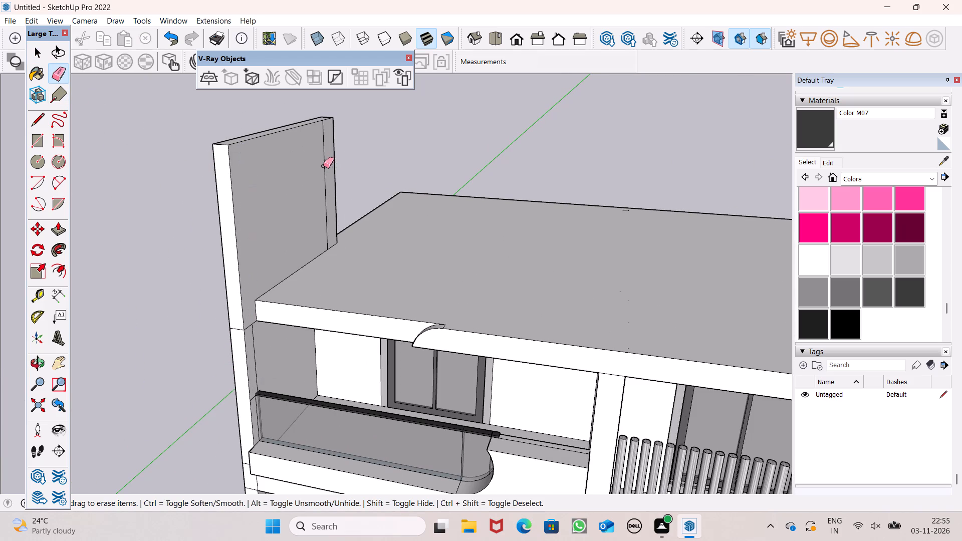
drag(323, 166, 320, 168)
scroll(296, 167, down, 5)
middle_drag(329, 208, 568, 208)
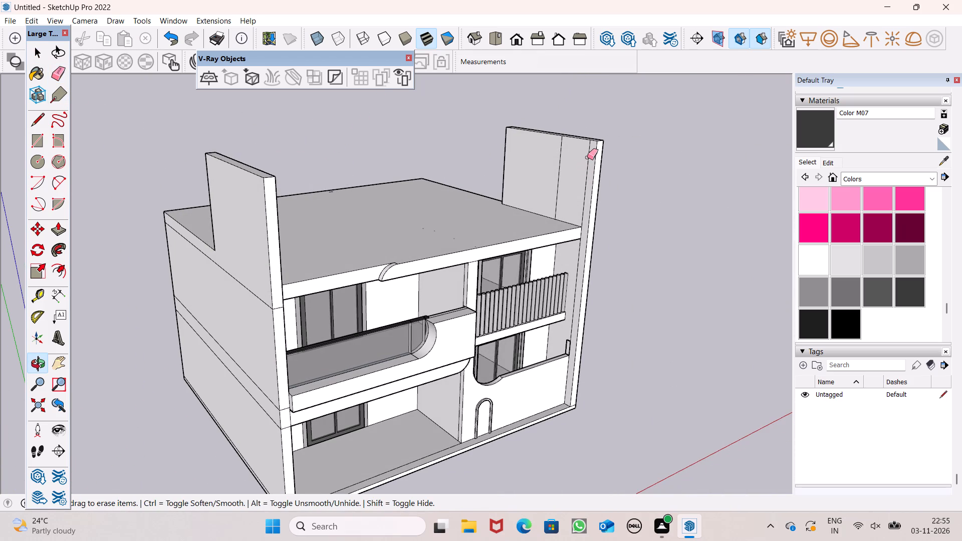
drag(587, 157, 557, 158)
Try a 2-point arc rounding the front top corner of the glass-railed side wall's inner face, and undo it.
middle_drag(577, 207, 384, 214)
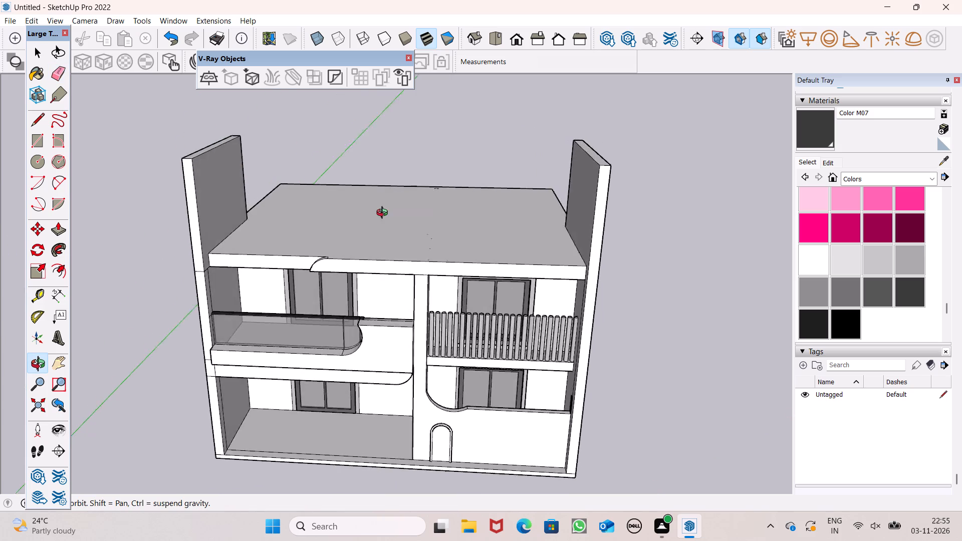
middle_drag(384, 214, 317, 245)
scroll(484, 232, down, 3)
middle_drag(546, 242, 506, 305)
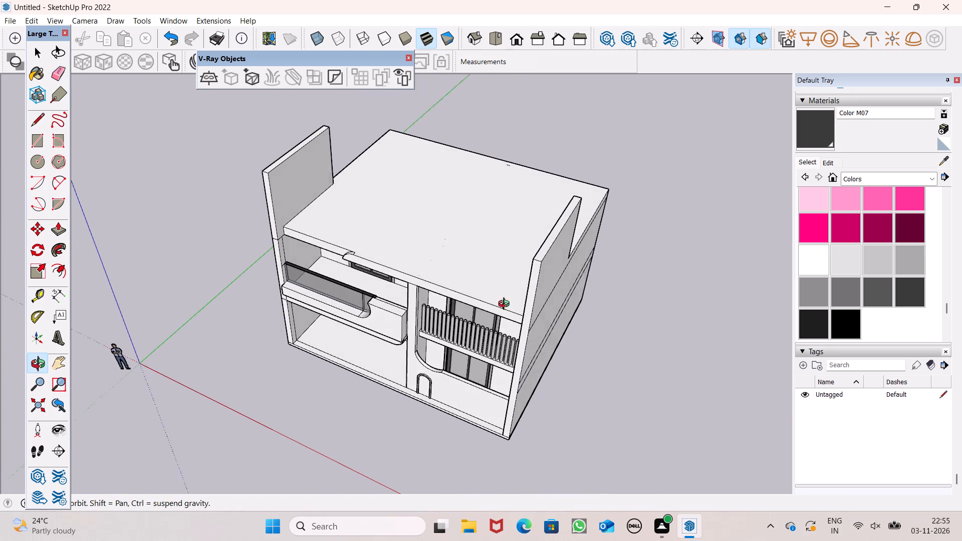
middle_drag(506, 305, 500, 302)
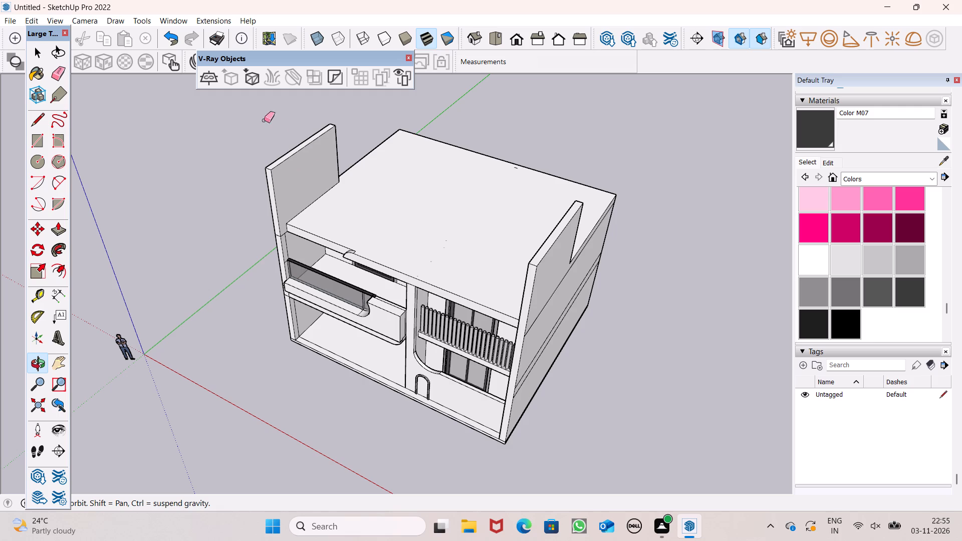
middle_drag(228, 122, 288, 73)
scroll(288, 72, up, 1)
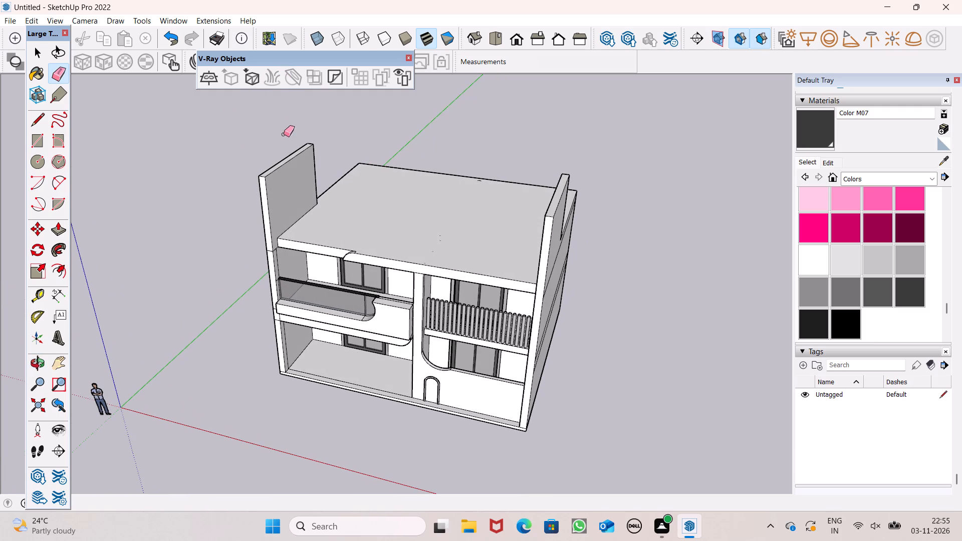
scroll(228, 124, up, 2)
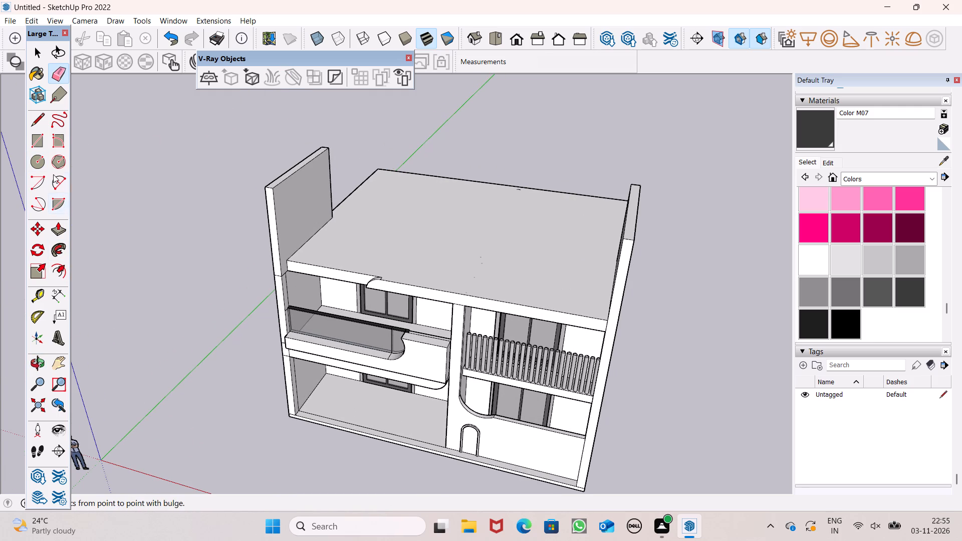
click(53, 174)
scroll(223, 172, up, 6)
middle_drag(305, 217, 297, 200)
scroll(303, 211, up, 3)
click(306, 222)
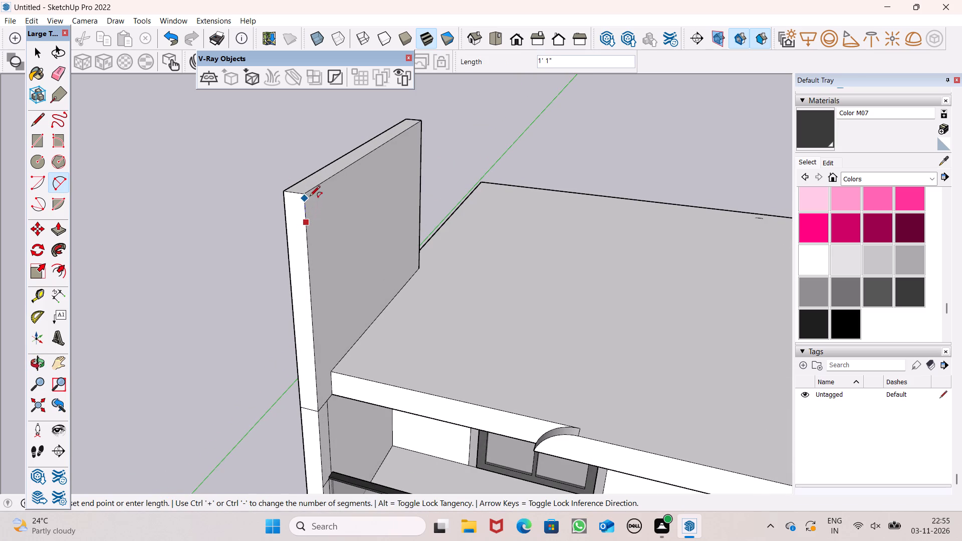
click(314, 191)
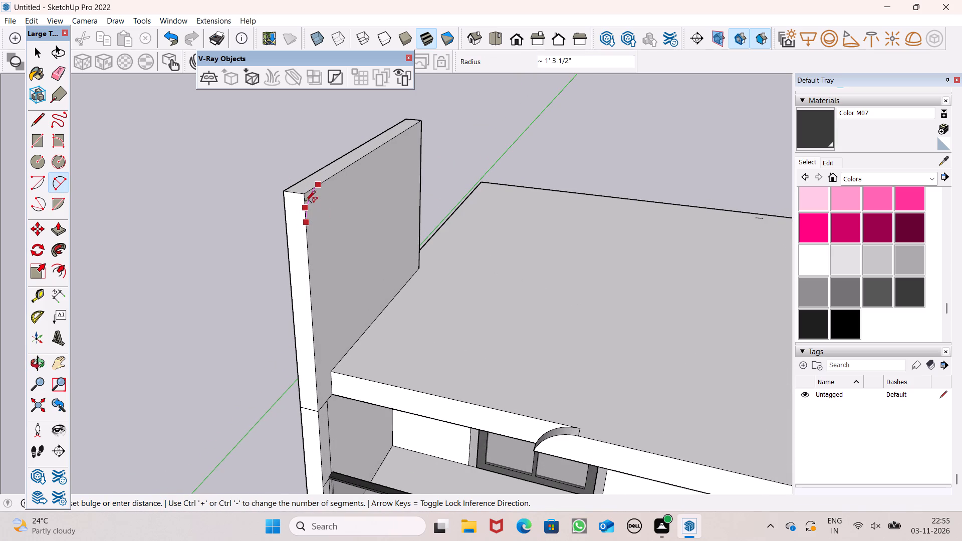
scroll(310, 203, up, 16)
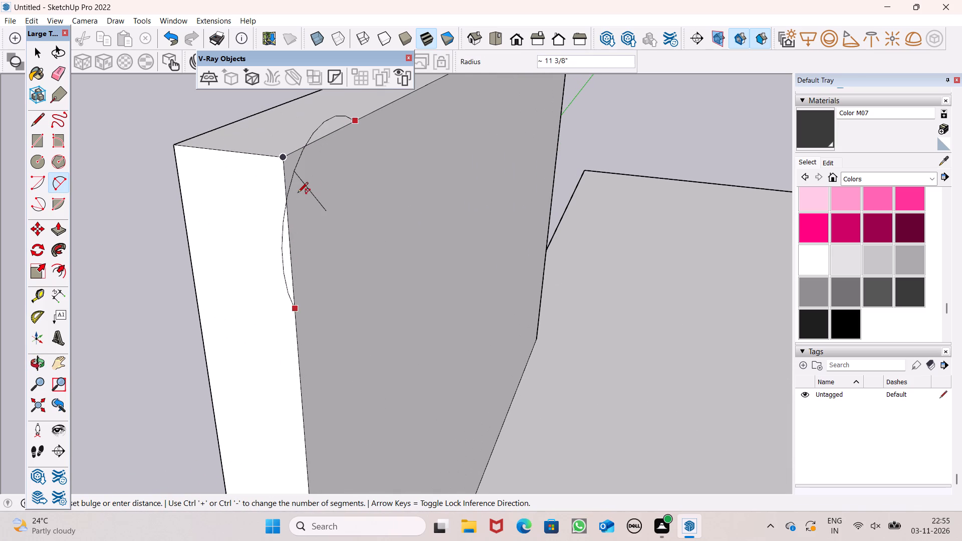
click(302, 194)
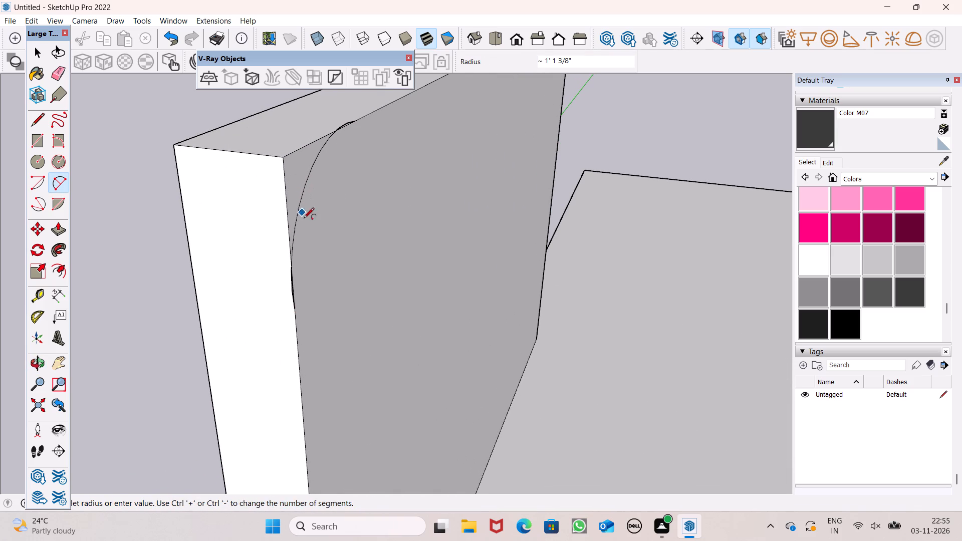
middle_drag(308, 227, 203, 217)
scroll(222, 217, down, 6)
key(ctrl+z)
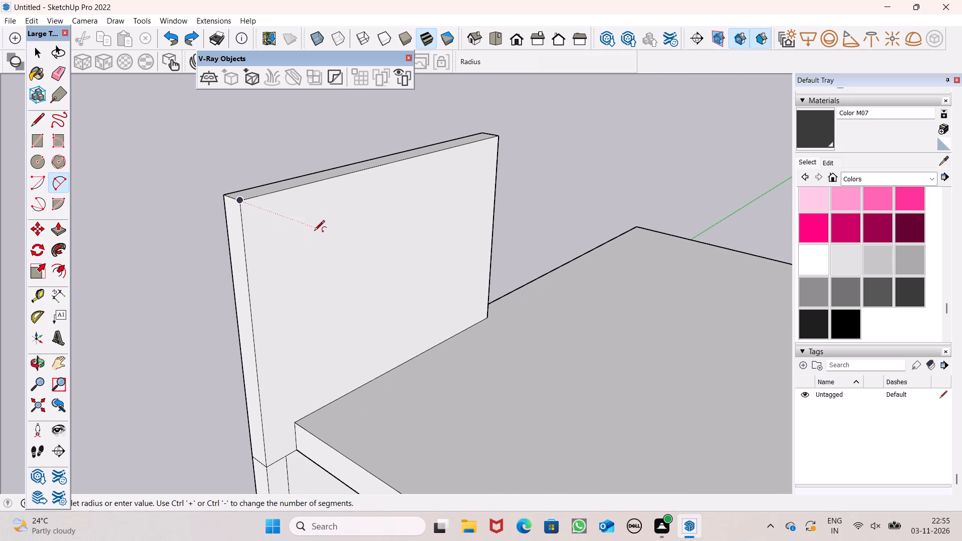
Draw a 2-point arc about 1' 6" across, rounding the front top corner of the glass-railed side wall's inner face.
scroll(280, 222, up, 6)
drag(220, 243, 221, 234)
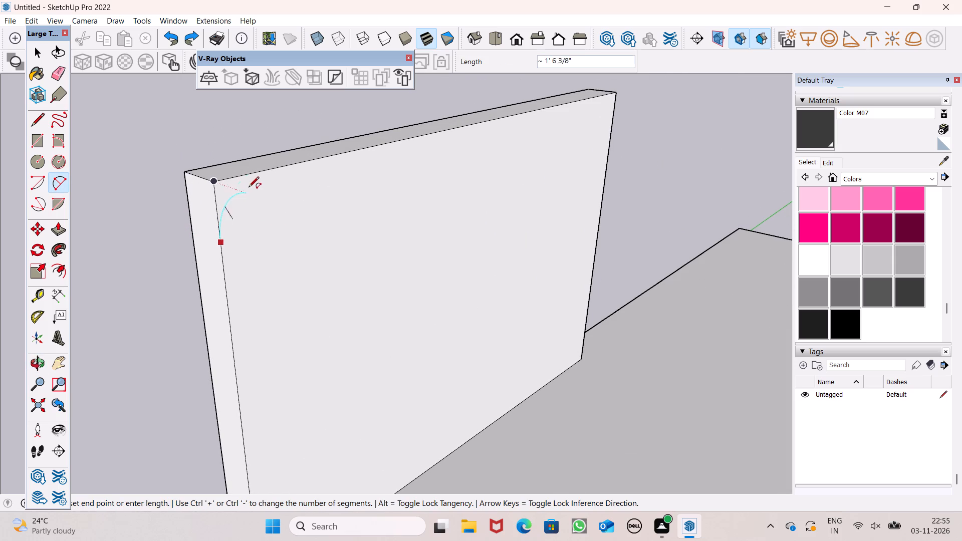
click(256, 180)
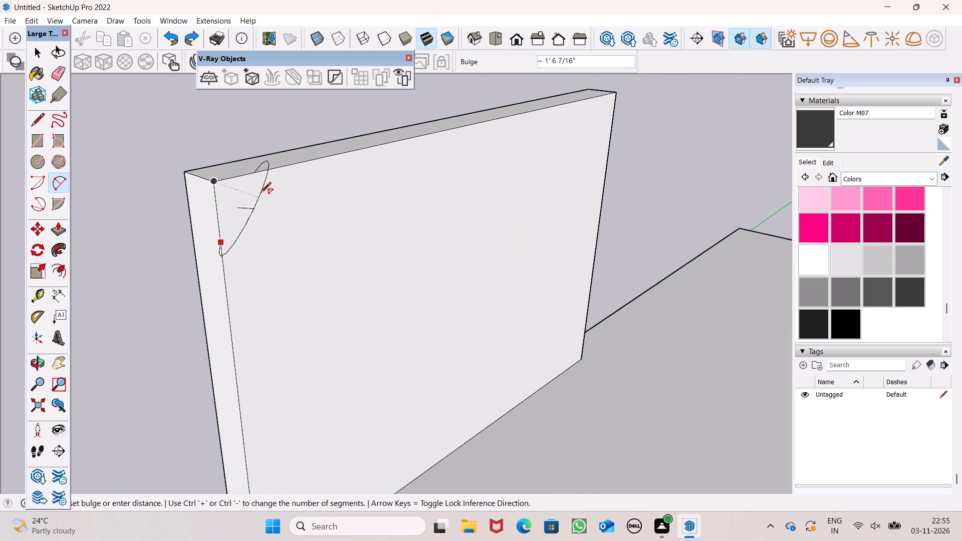
click(239, 184)
key(space)
scroll(173, 190, down, 2)
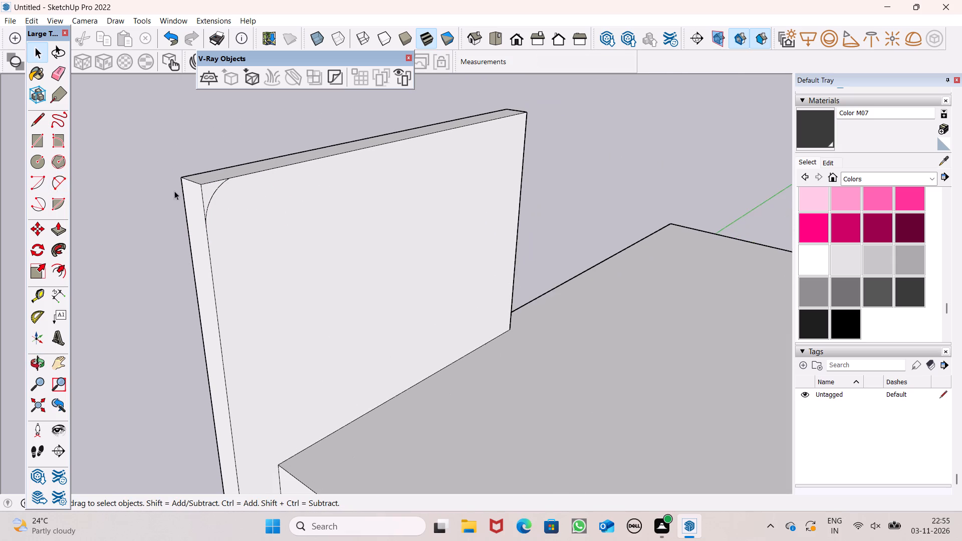
Erase the inner top edge segment outside the arc and the short edge joining the wall's top and front faces.
middle_drag(232, 202, 246, 218)
scroll(246, 217, up, 1)
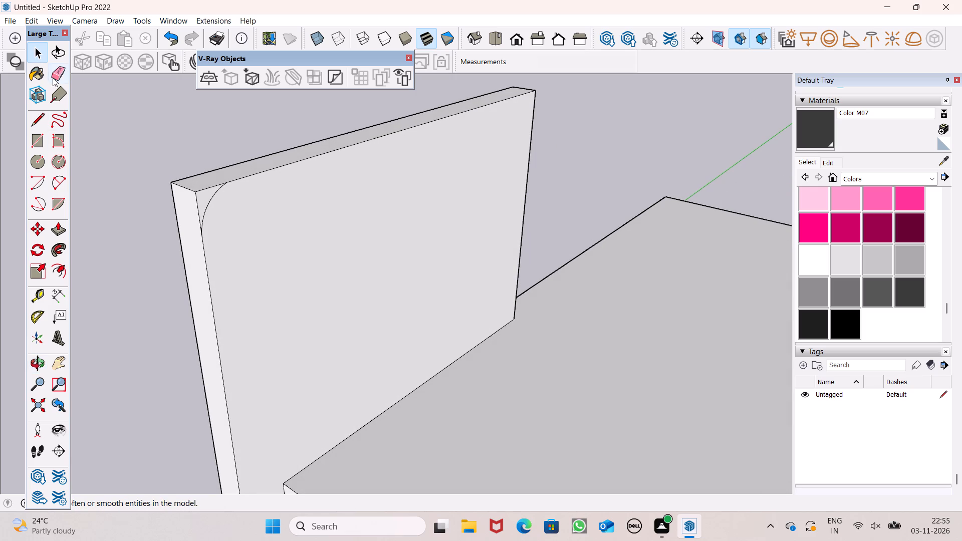
click(61, 72)
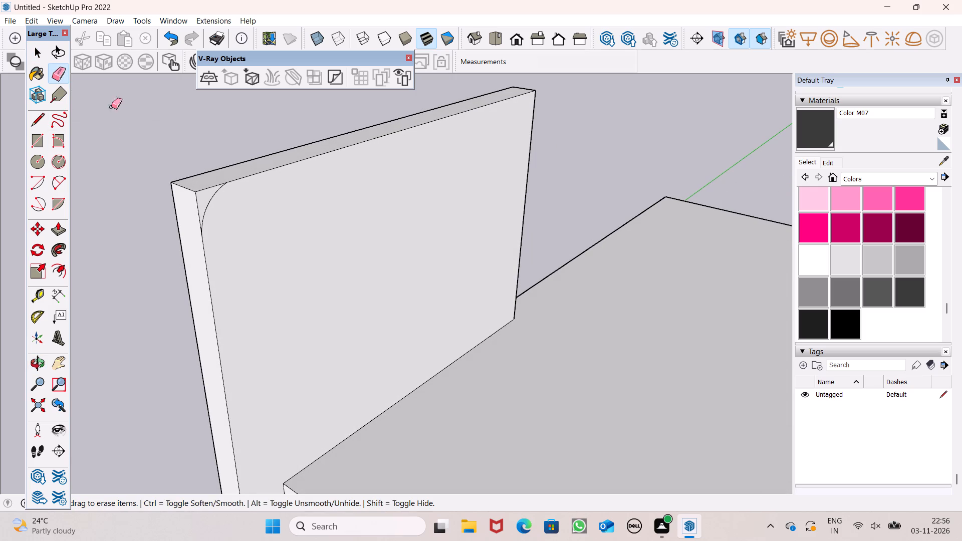
drag(201, 189, 198, 193)
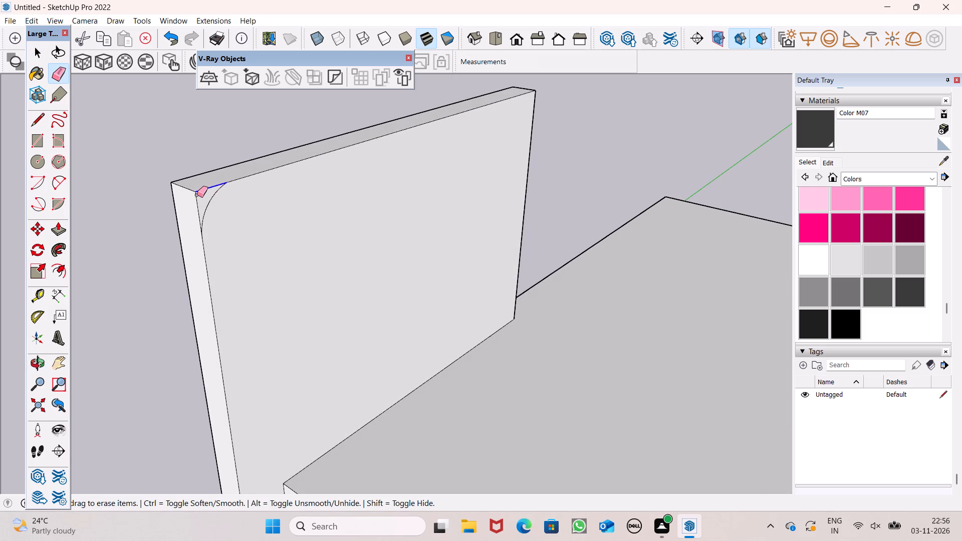
click(194, 198)
click(190, 194)
drag(185, 185, 183, 191)
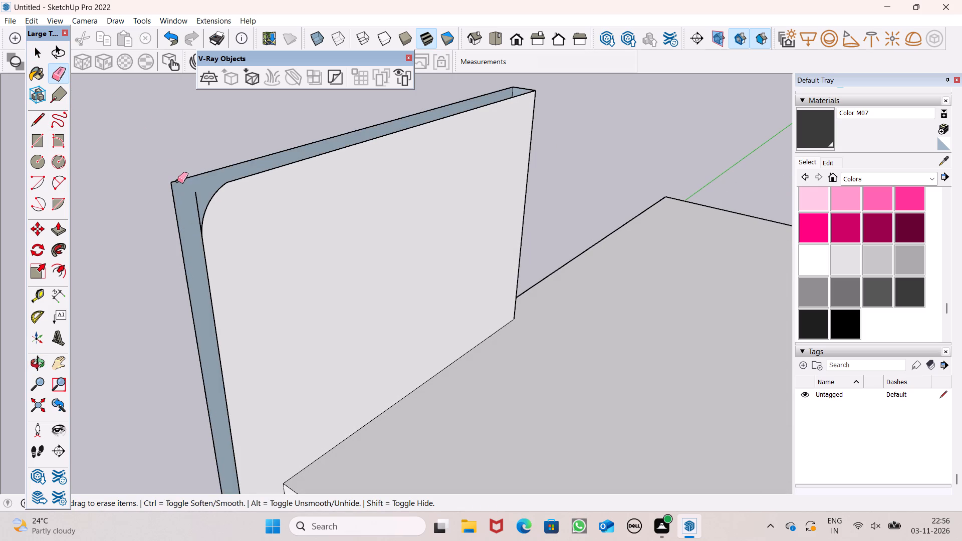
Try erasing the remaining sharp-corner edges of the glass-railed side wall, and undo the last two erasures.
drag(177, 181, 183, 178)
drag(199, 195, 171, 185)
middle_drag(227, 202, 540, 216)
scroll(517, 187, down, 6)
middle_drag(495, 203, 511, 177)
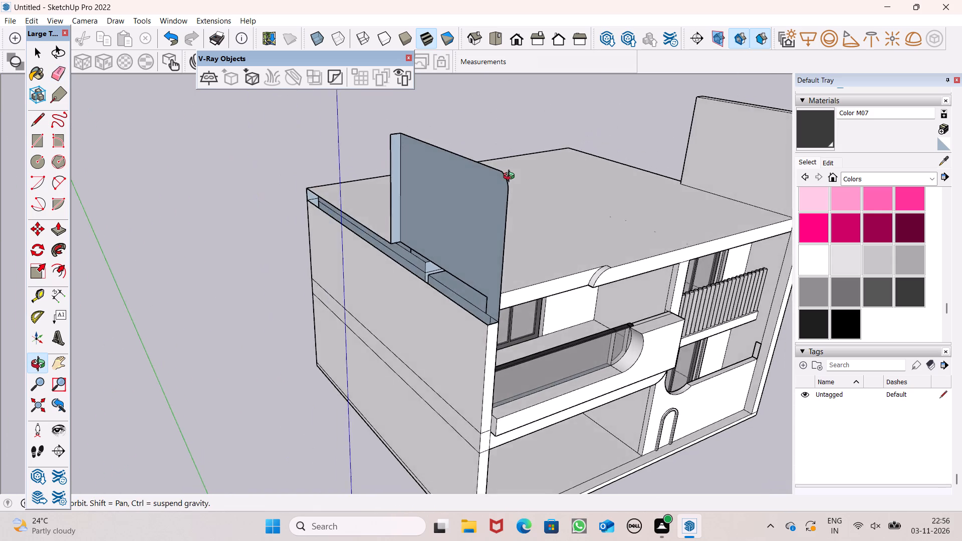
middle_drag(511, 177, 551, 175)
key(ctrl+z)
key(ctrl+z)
Draw a line along the base of the glass-railed side wall's outer face, from its rear bottom corner to the front edge.
middle_drag(522, 219, 520, 226)
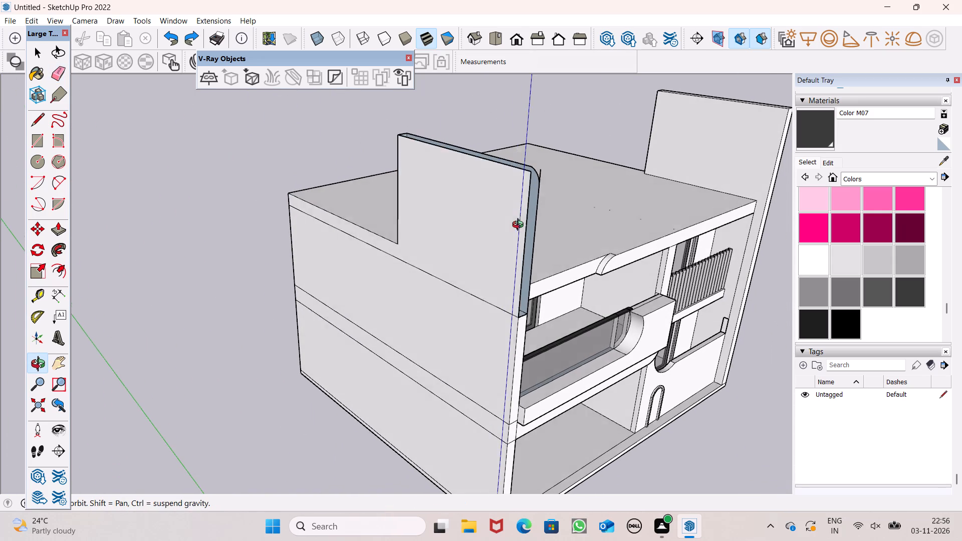
middle_drag(520, 226, 496, 248)
click(35, 119)
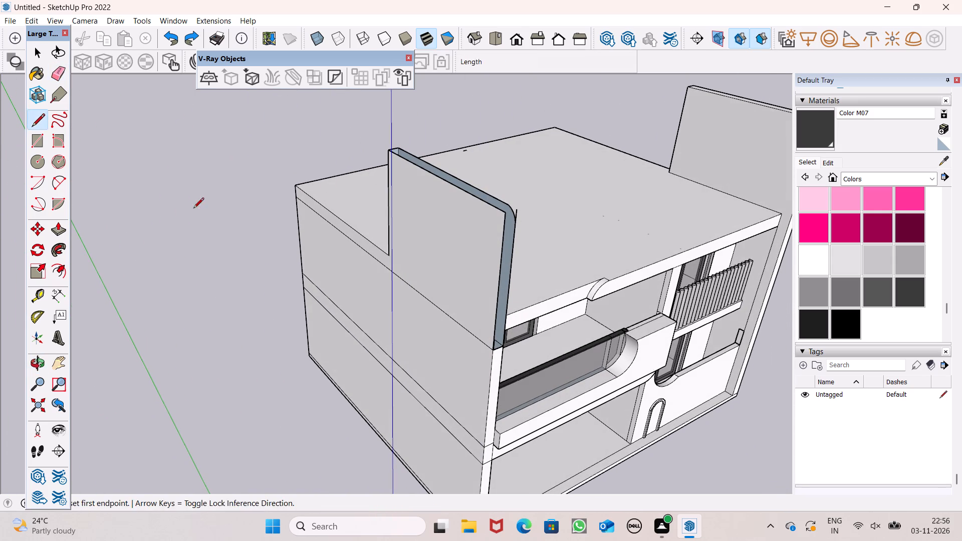
middle_drag(255, 220, 399, 212)
drag(428, 251, 432, 252)
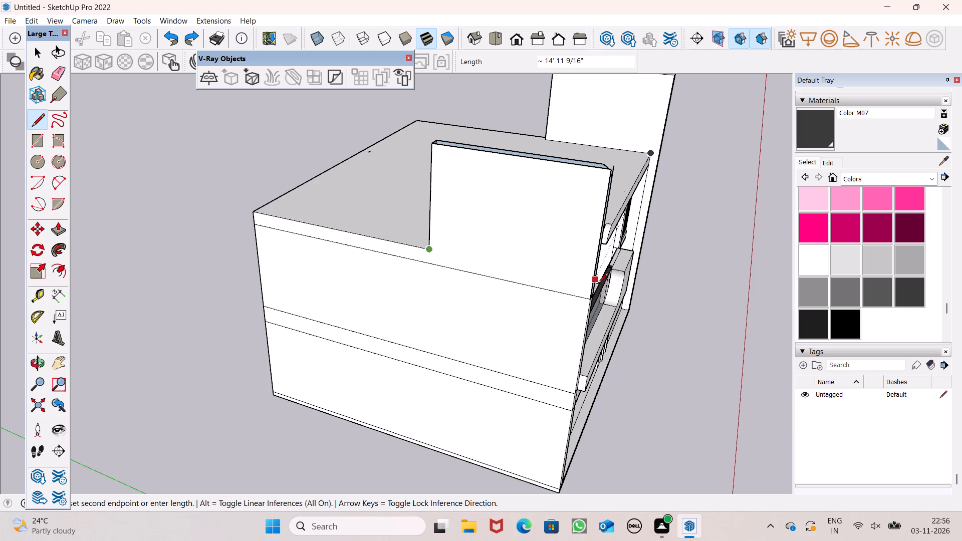
drag(592, 286, 587, 285)
key(space)
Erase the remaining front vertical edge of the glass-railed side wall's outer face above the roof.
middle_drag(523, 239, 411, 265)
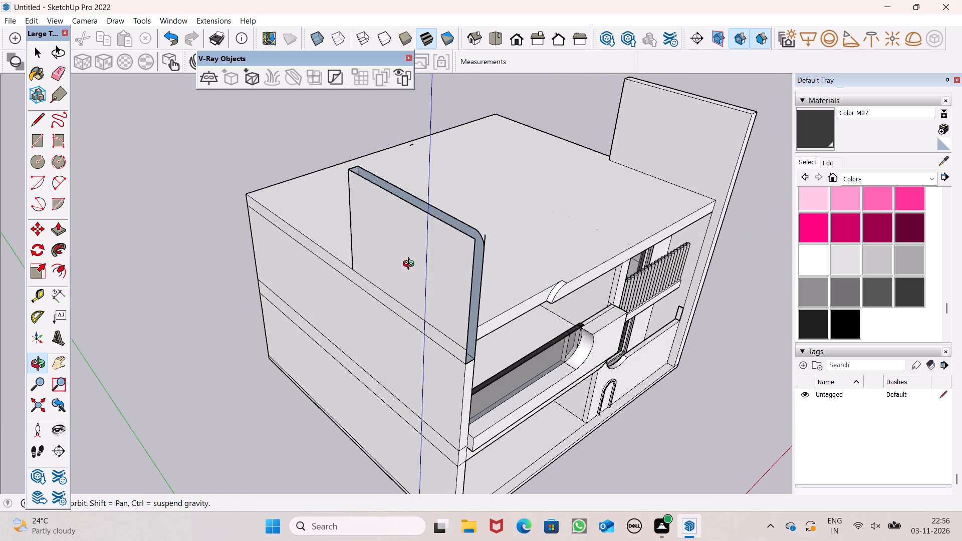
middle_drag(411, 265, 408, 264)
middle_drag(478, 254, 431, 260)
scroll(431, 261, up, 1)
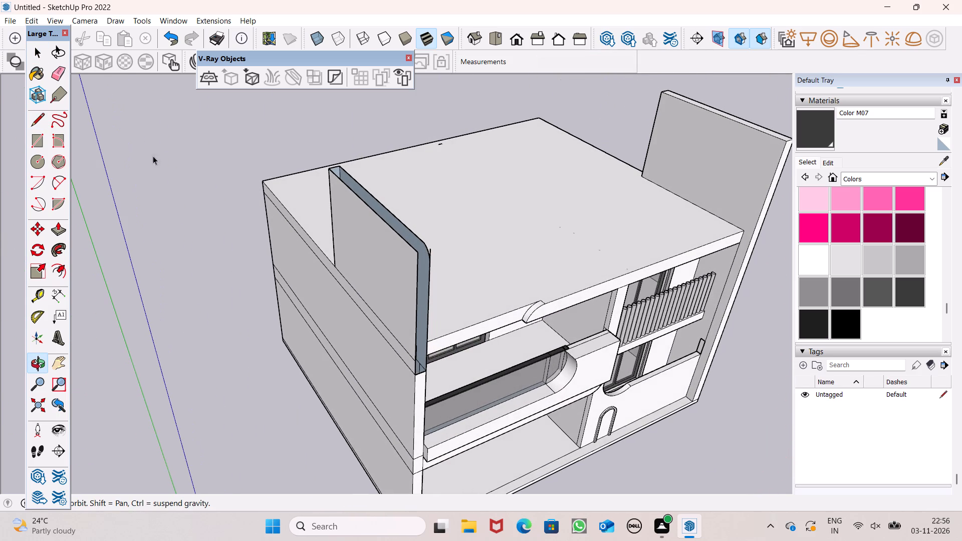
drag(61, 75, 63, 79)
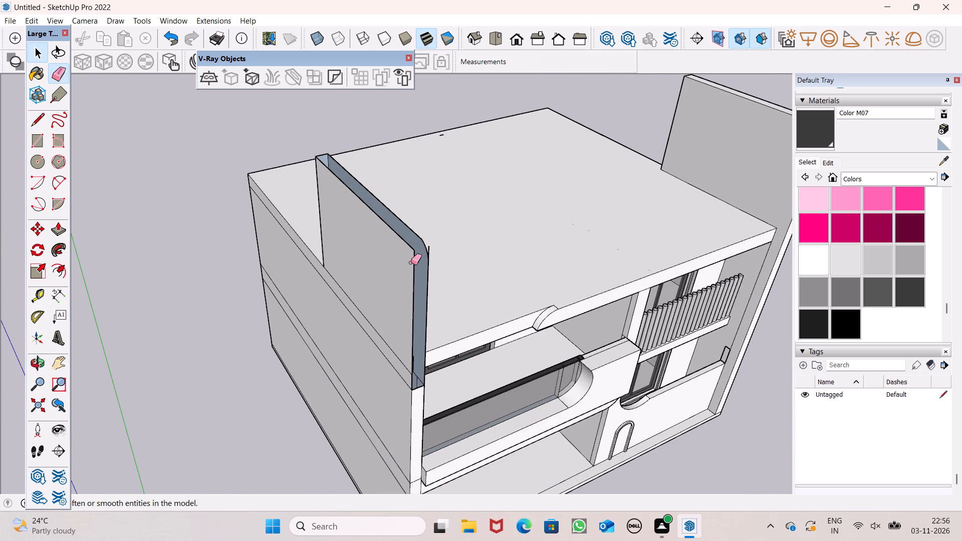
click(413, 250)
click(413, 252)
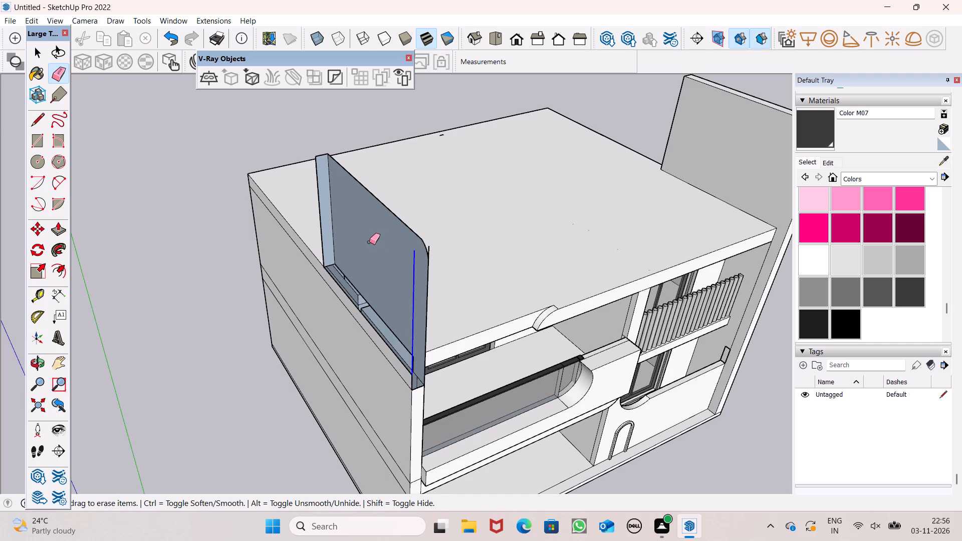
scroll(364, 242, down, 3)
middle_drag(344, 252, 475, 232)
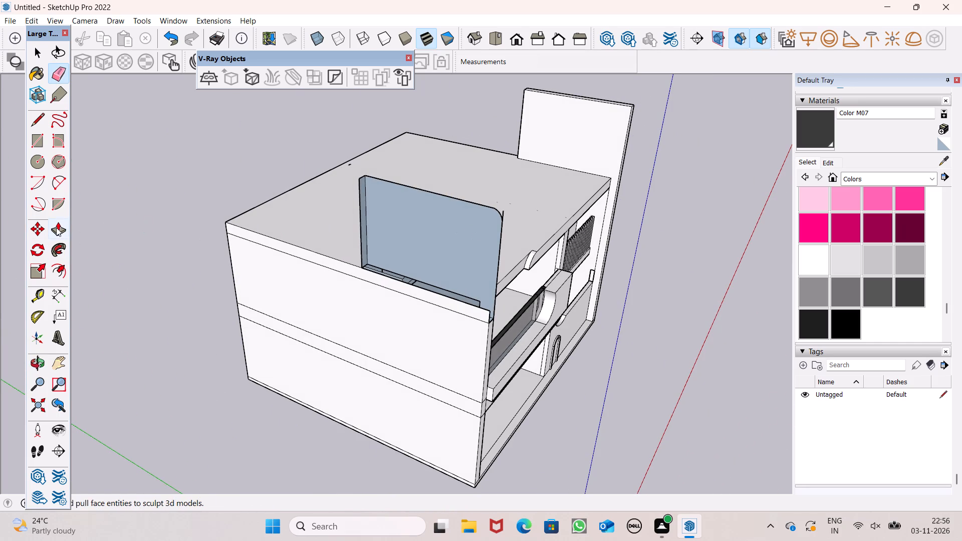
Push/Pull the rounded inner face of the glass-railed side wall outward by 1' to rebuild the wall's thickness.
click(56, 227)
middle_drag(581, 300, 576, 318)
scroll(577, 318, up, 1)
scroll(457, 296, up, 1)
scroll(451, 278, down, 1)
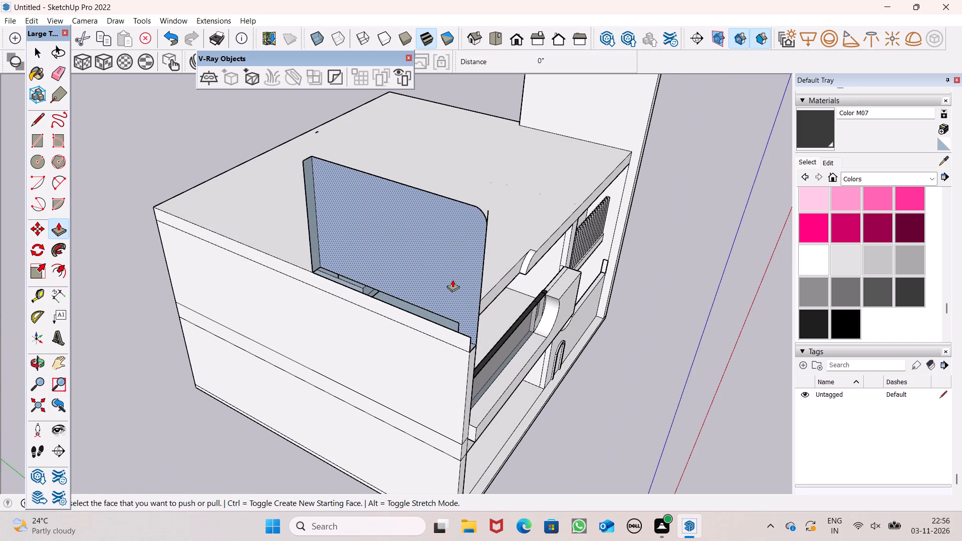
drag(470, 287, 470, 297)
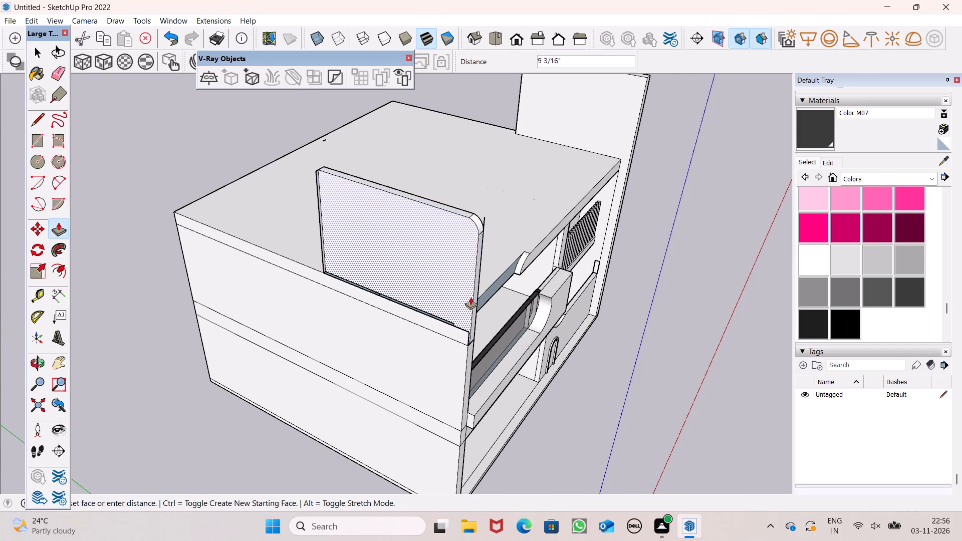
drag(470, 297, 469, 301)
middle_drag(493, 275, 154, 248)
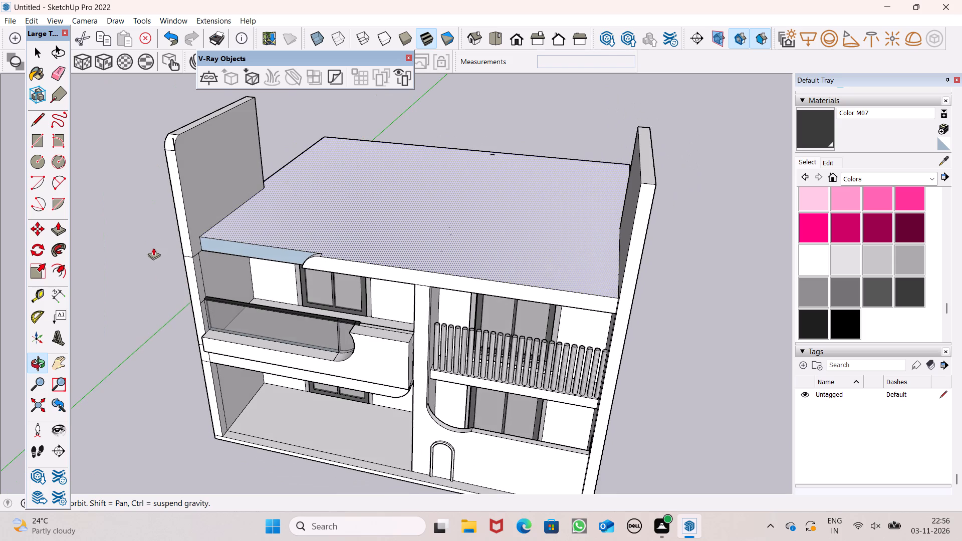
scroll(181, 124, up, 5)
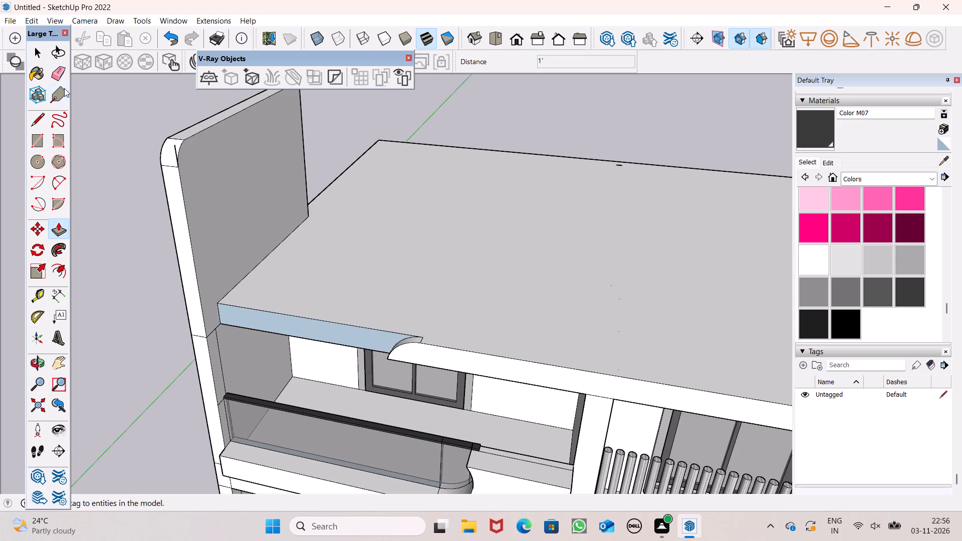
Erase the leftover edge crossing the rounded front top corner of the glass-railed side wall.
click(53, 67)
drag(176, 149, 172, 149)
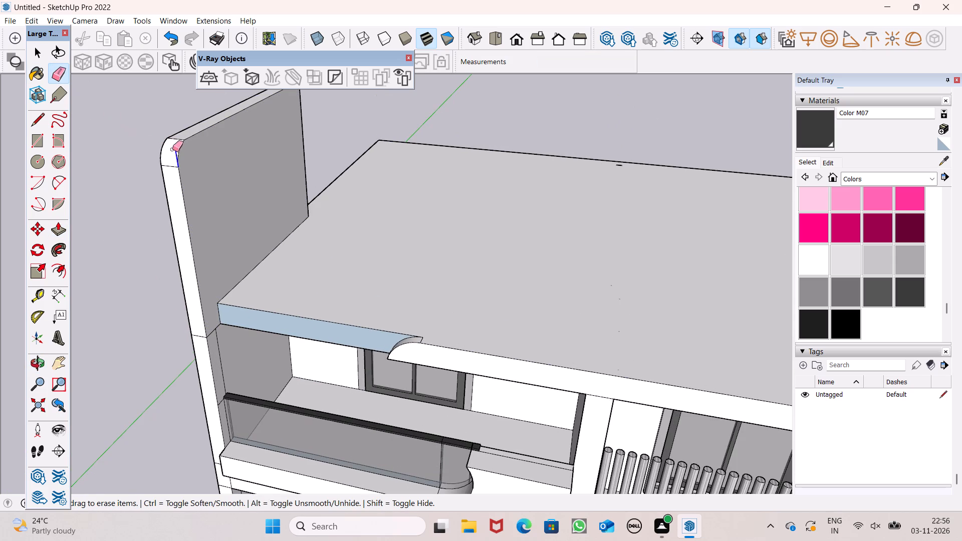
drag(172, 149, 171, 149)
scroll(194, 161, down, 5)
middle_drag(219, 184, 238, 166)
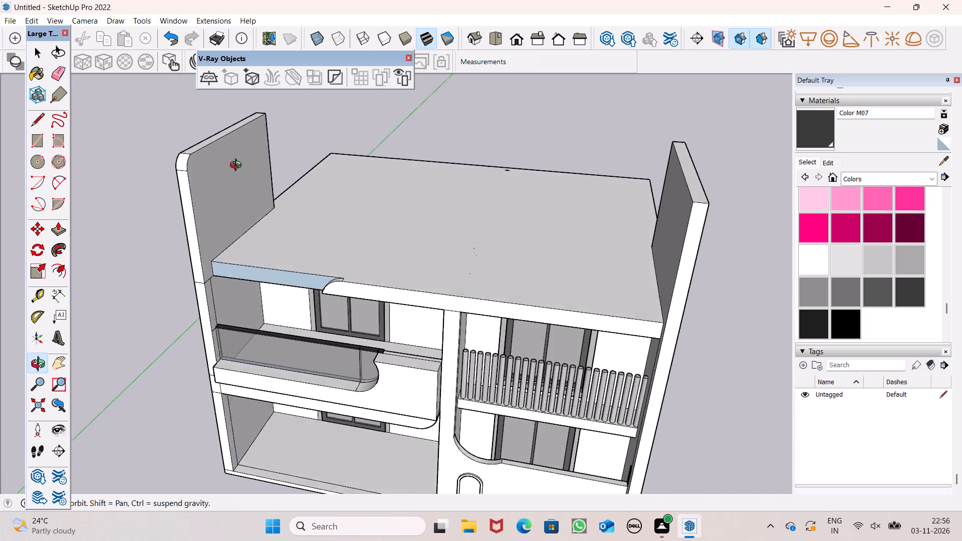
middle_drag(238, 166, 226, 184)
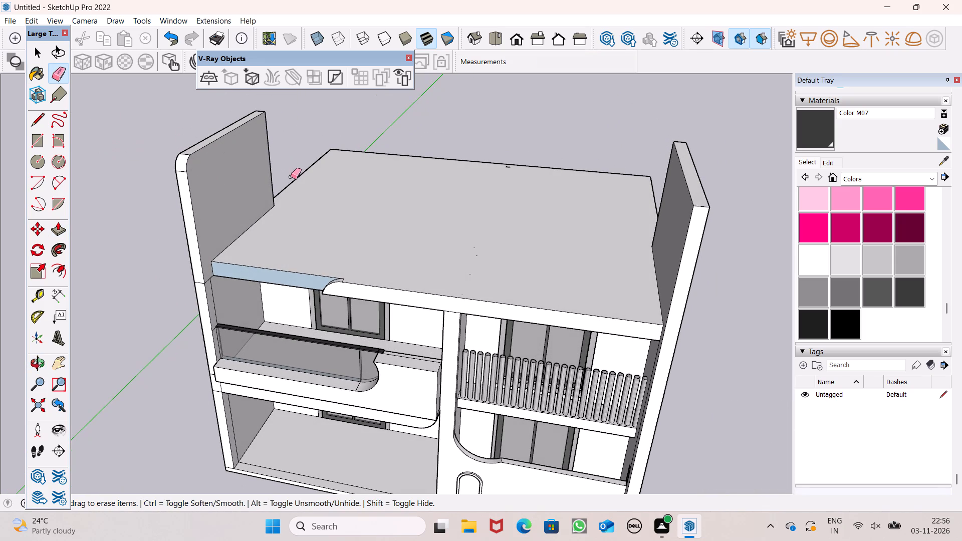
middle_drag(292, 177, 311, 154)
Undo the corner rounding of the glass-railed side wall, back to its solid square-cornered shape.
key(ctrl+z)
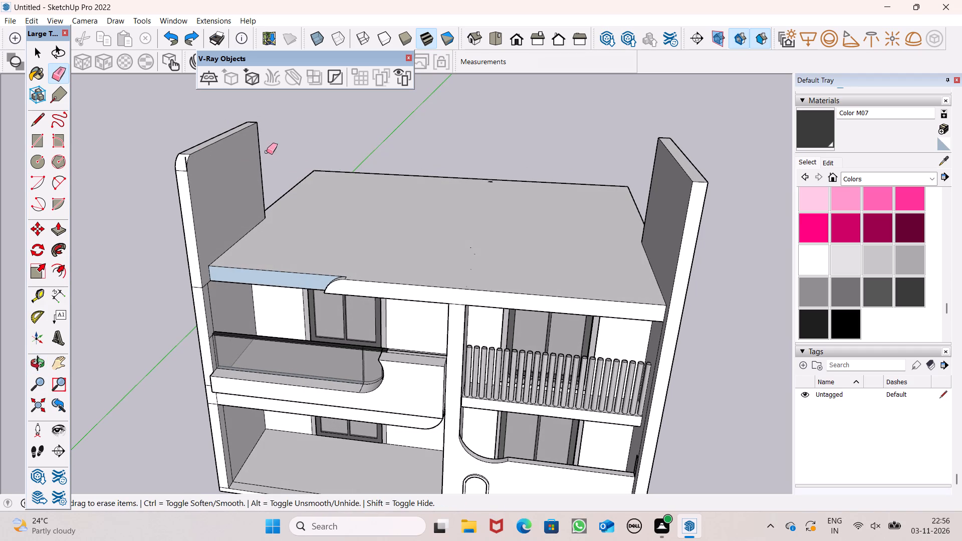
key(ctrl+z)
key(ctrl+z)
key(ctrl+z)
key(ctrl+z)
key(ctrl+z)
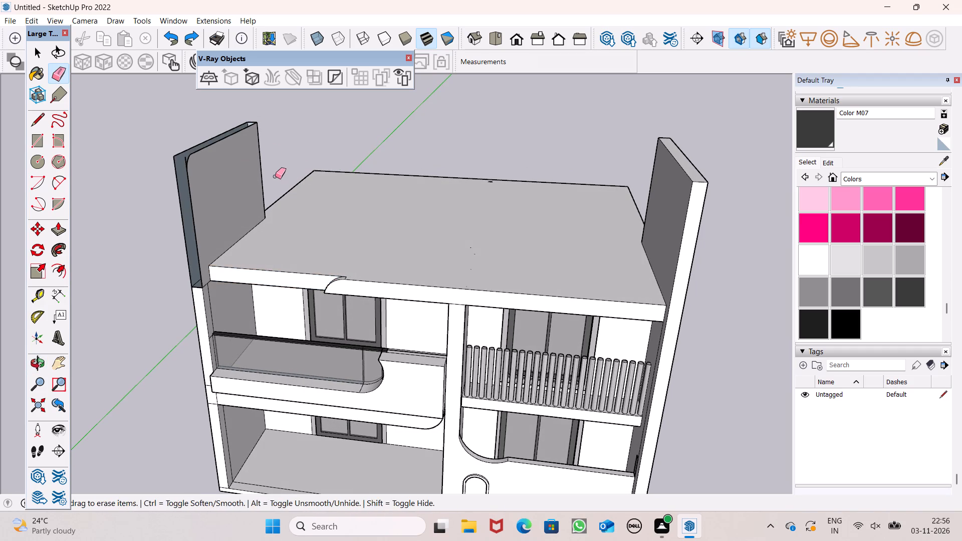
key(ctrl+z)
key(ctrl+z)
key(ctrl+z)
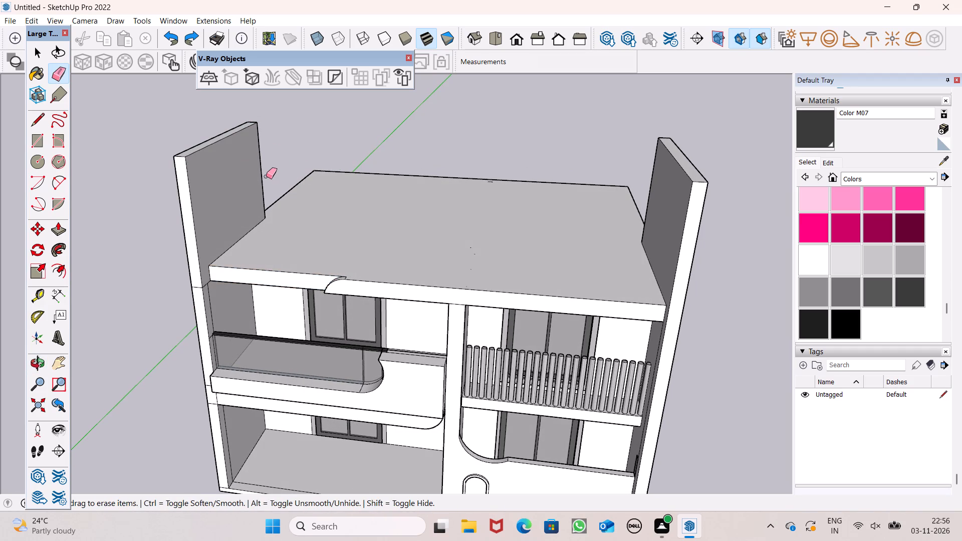
Push/Pull the top face of the glass-railed side wall up by 1'.
click(70, 230)
click(54, 236)
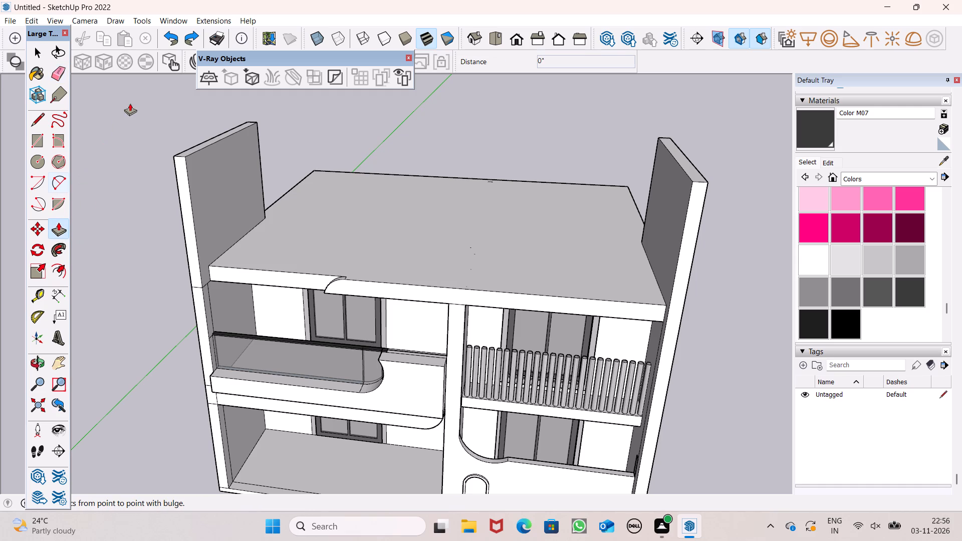
scroll(147, 153, down, 2)
scroll(108, 134, up, 2)
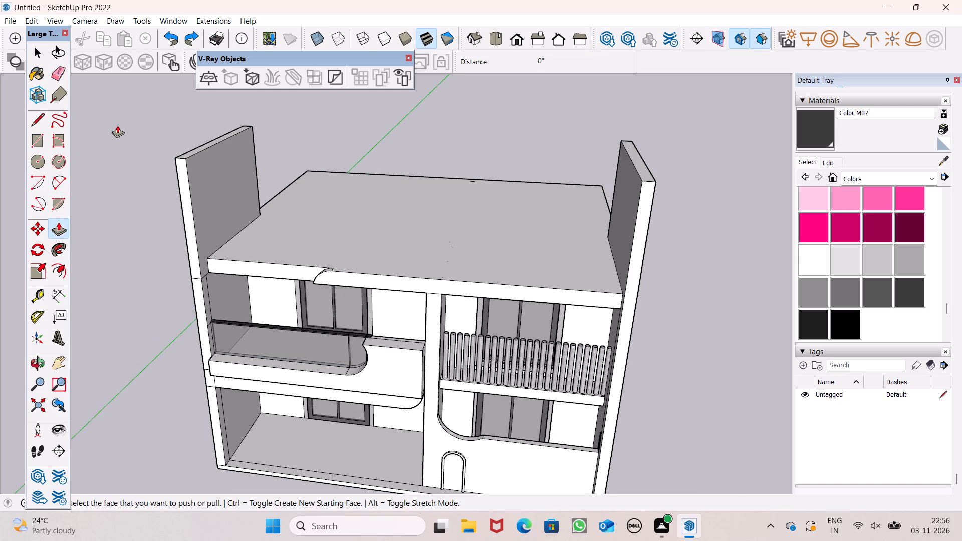
scroll(117, 125, up, 3)
ctrl+drag(224, 161, 224, 161)
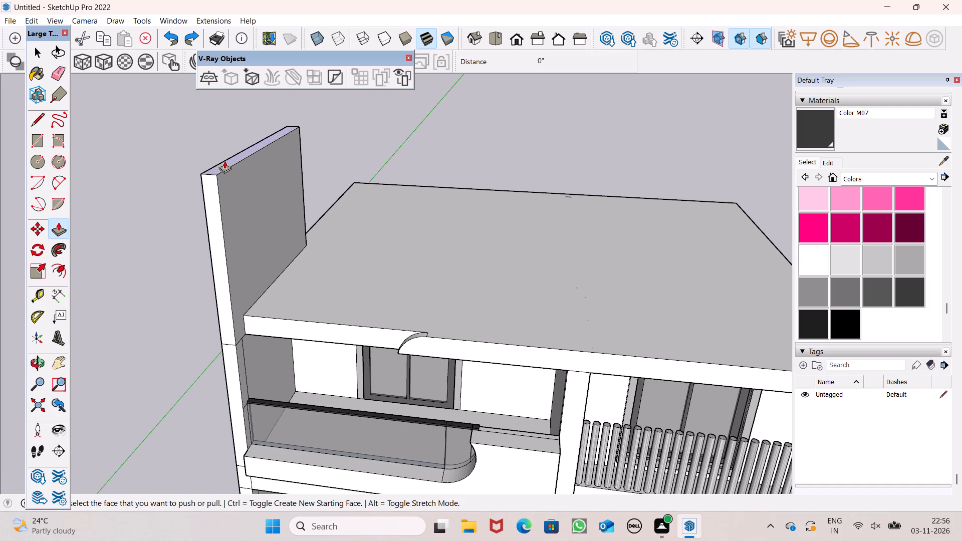
ctrl+drag(224, 161, 224, 152)
key(1)
key(apostrophe)
key(Return)
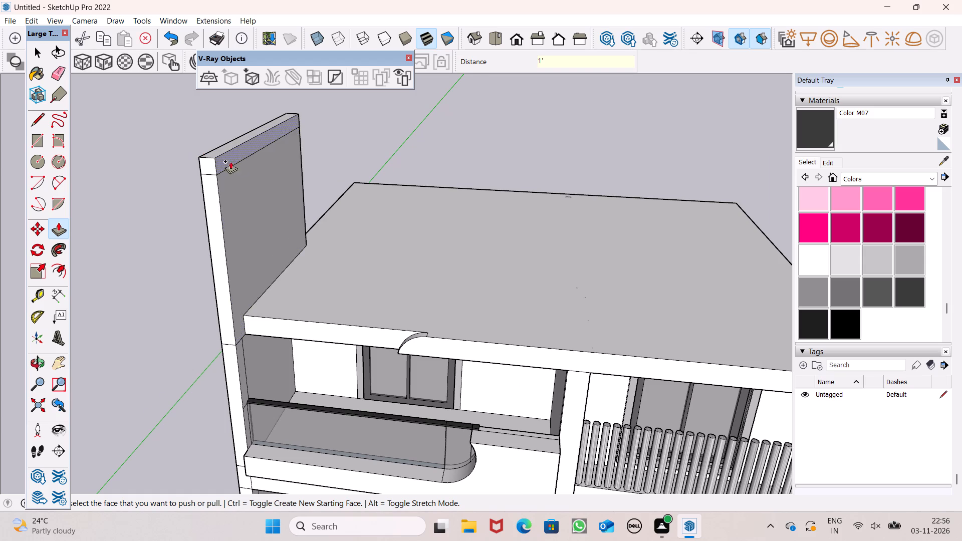
Push/Pull the inner face of the wall's new top strip about 4' 1" inward over the roof.
scroll(225, 164, down, 9)
middle_click(217, 176)
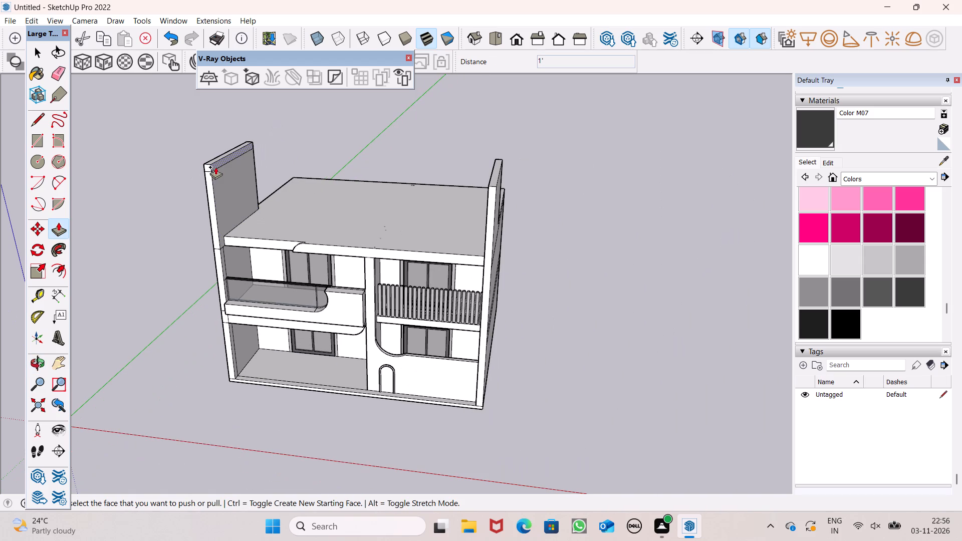
drag(215, 167, 243, 171)
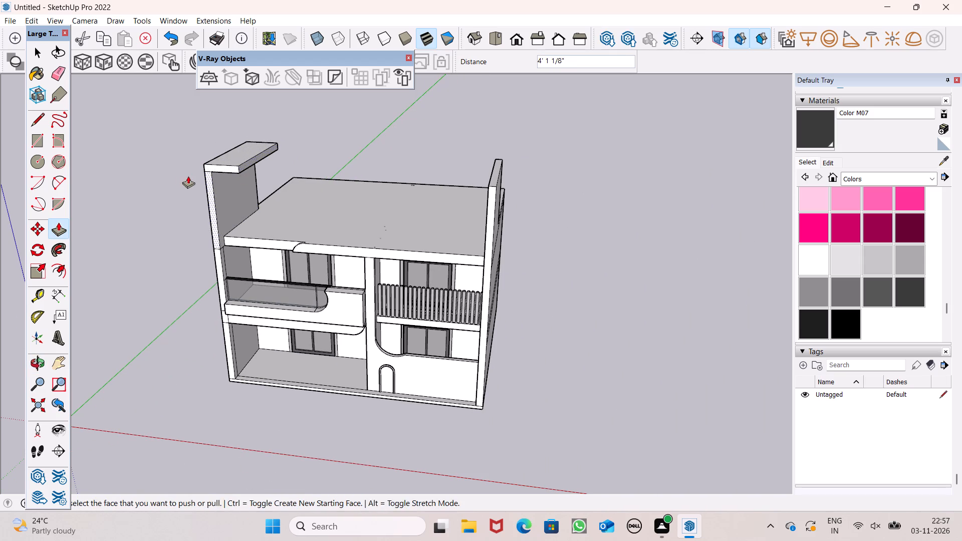
middle_drag(181, 162, 204, 130)
Erase the dividing edge between the side wall's front face and the front face of its overhang.
scroll(205, 129, up, 5)
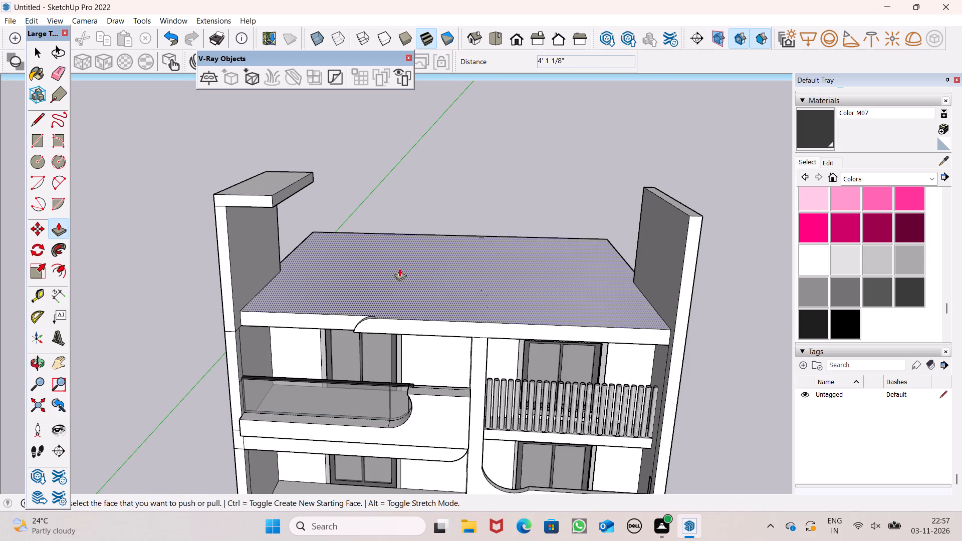
scroll(122, 213, up, 7)
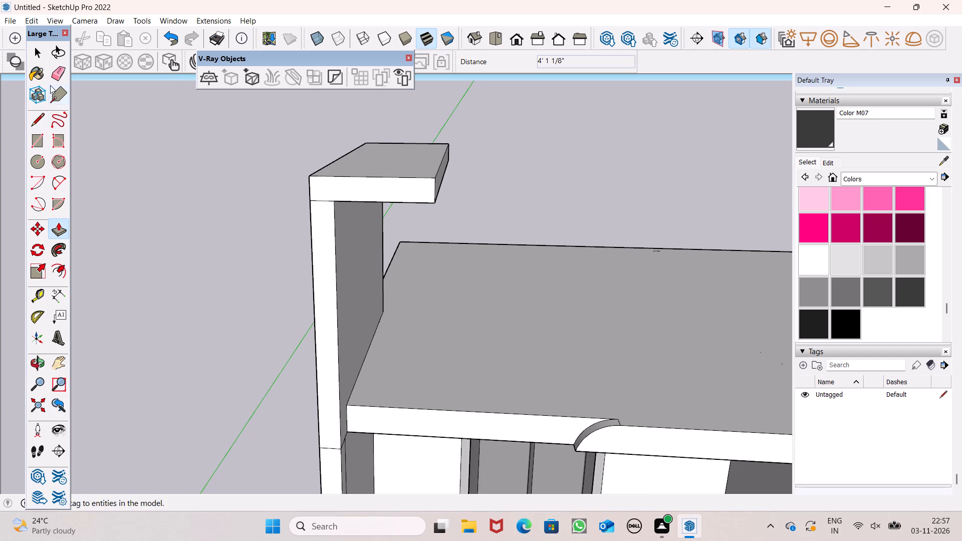
click(56, 73)
scroll(288, 217, up, 3)
drag(348, 187, 339, 200)
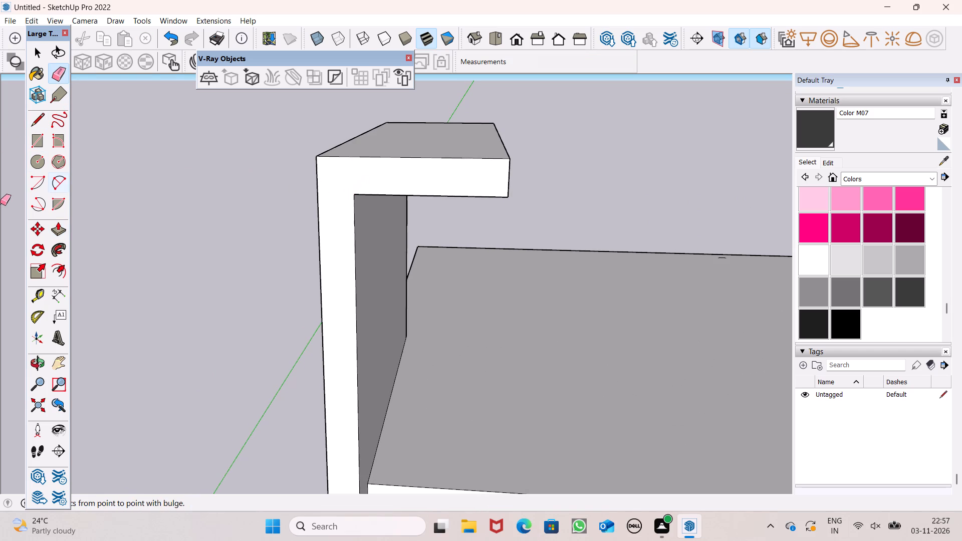
Draw a 2-point arc with a bulge of about 7" across the outer top corner of the overhang's front face.
click(58, 173)
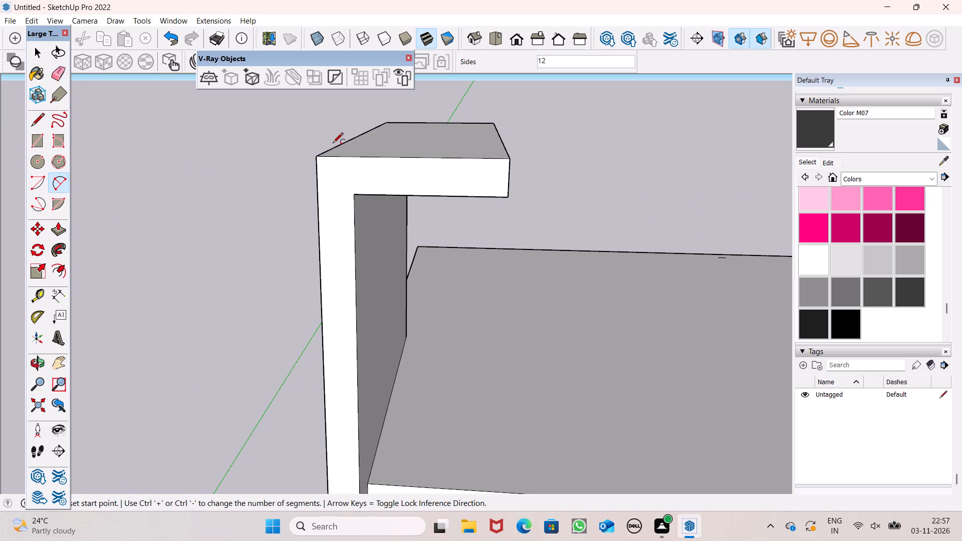
scroll(341, 140, up, 3)
scroll(291, 210, up, 1)
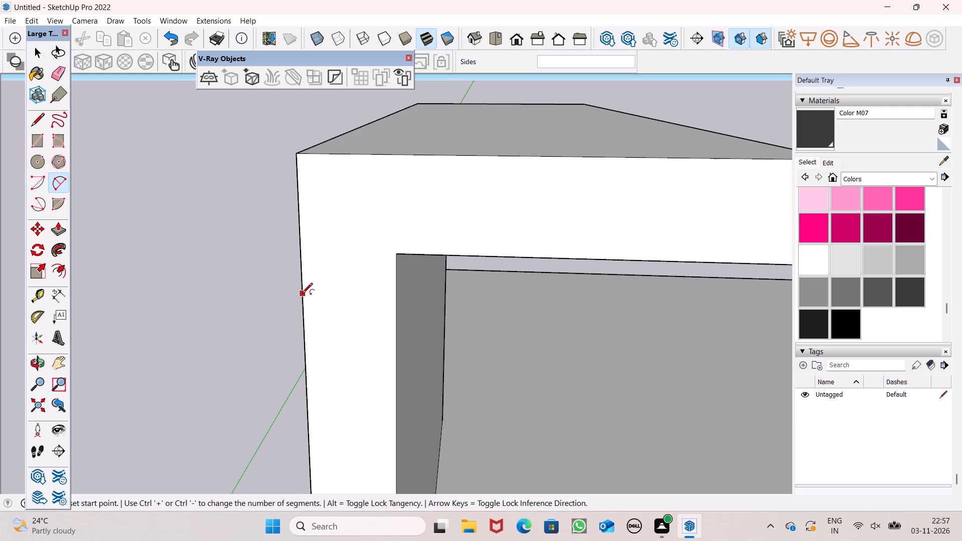
click(305, 316)
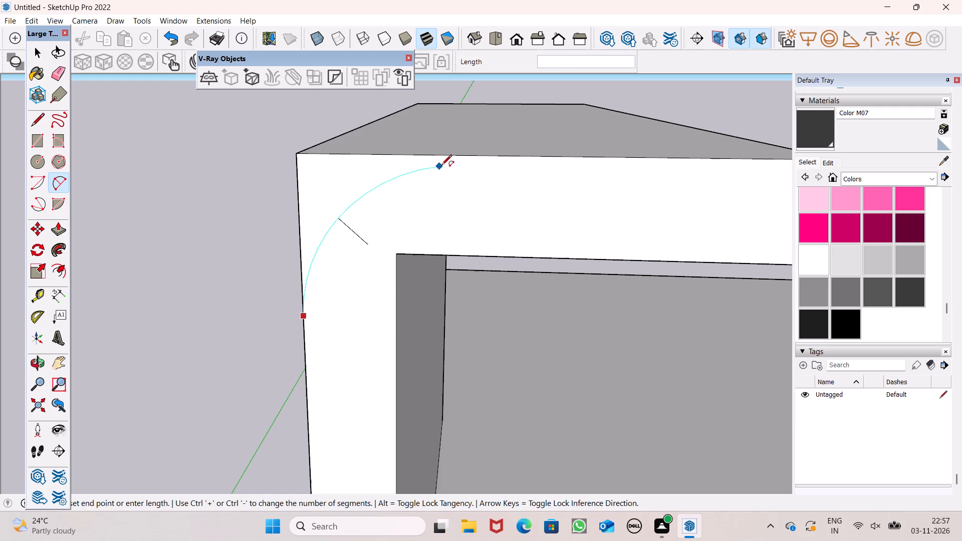
click(465, 156)
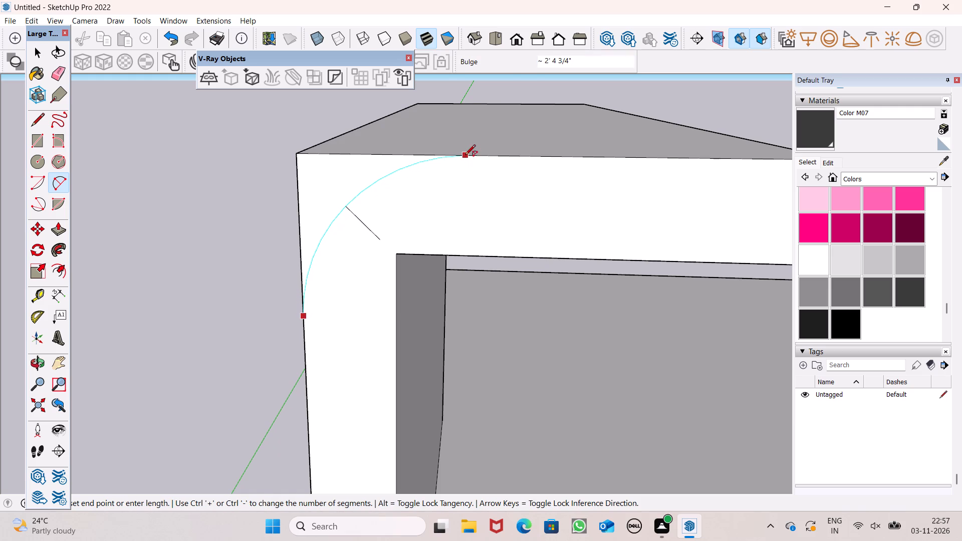
click(379, 158)
scroll(371, 159, down, 6)
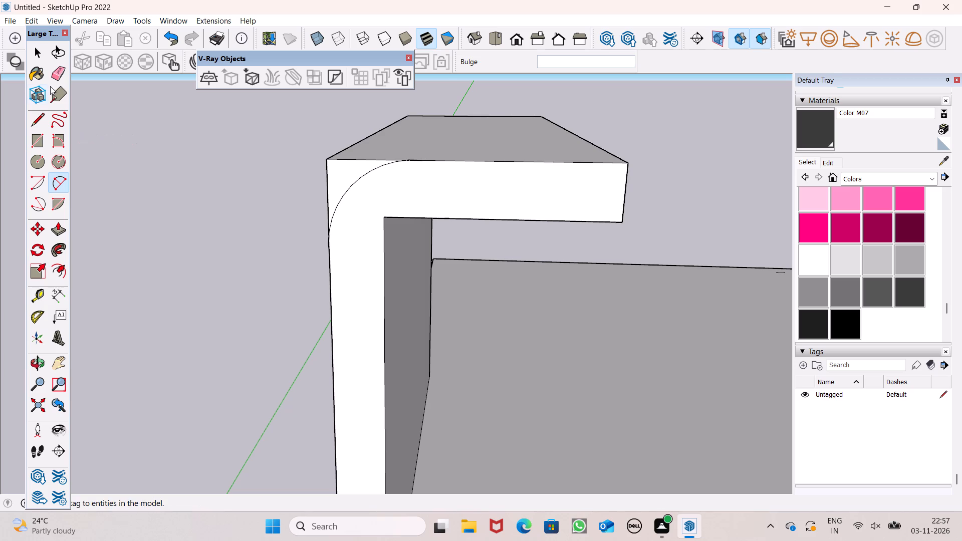
Erase the two sharp-corner edge segments outside the arc on the front face.
click(63, 67)
click(337, 160)
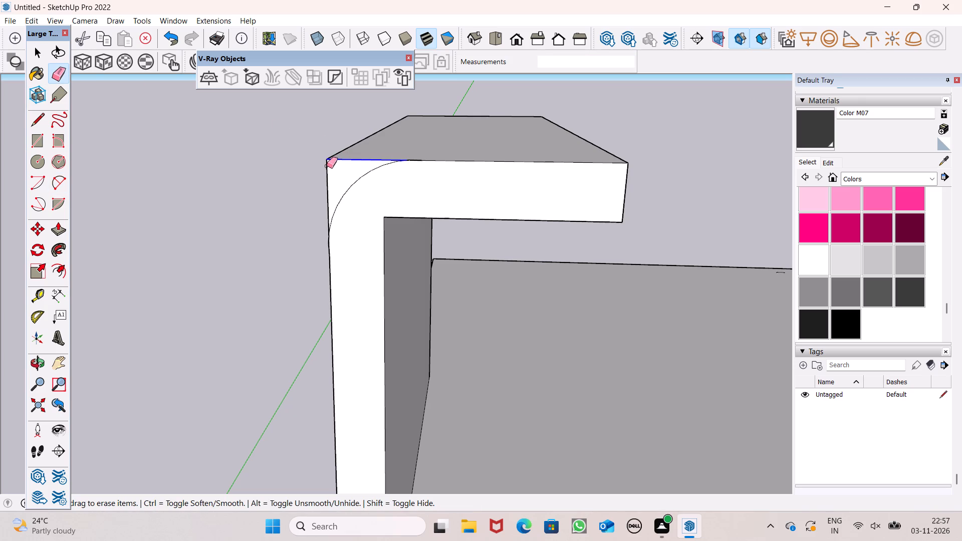
click(326, 169)
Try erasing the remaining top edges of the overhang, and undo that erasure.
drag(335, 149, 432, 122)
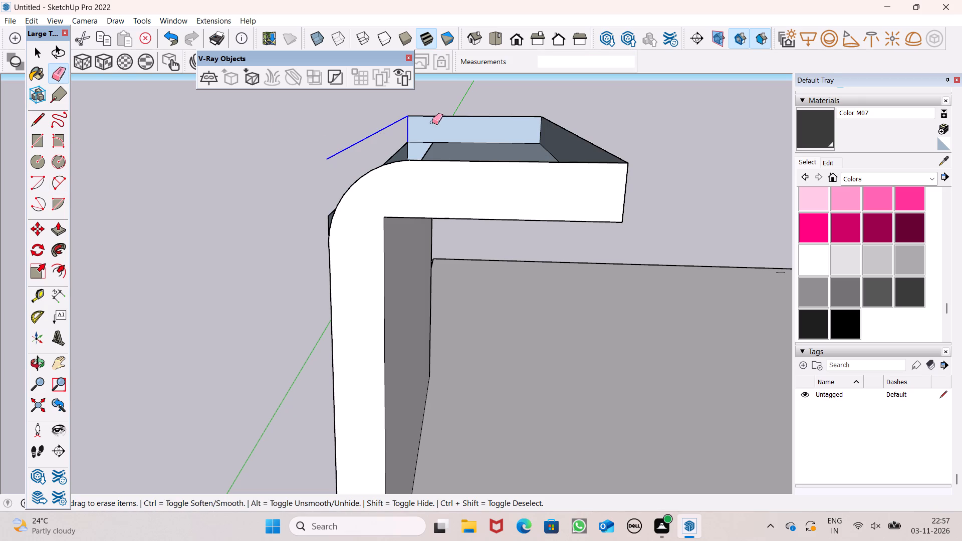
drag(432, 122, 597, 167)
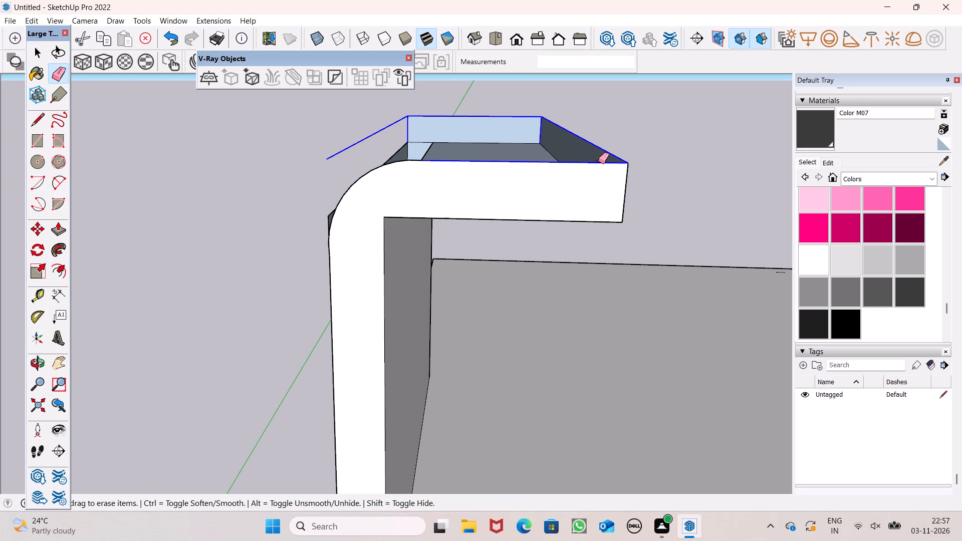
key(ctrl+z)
Erase the detached outer top edge left along the length of the glass-railed side wall.
middle_drag(506, 183, 777, 141)
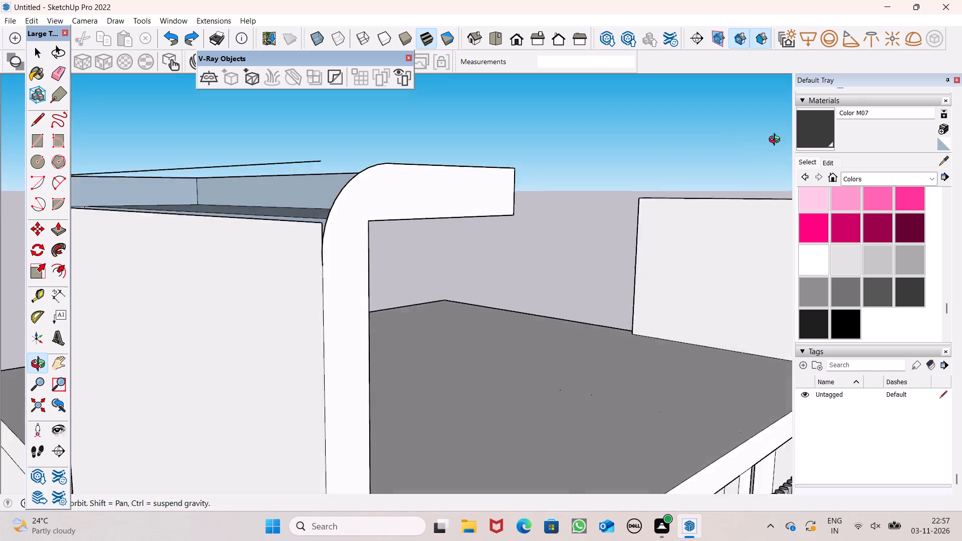
middle_drag(777, 141, 820, 166)
scroll(366, 233, down, 5)
middle_click(292, 227)
drag(308, 188, 308, 198)
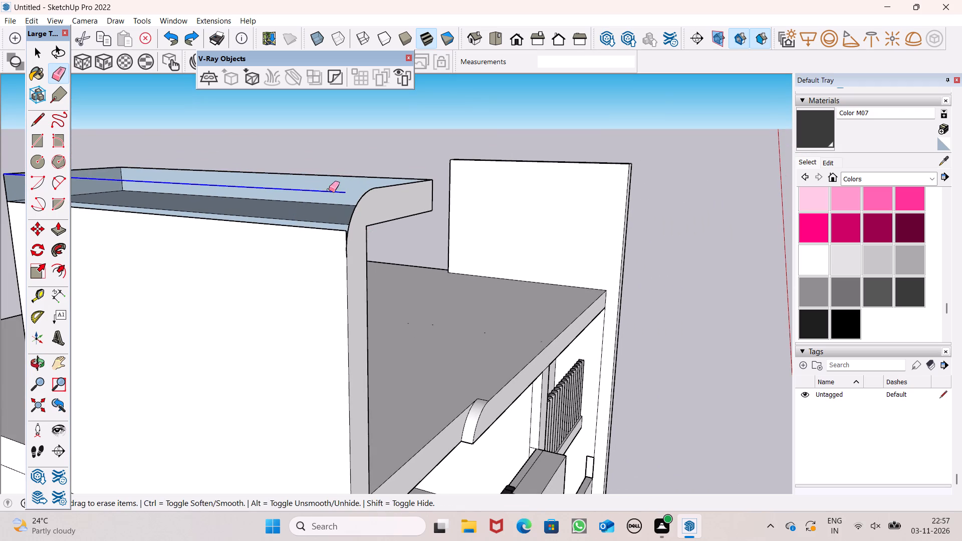
scroll(504, 197, down, 5)
middle_drag(334, 230, 449, 340)
scroll(356, 272, down, 3)
middle_drag(511, 312, 508, 292)
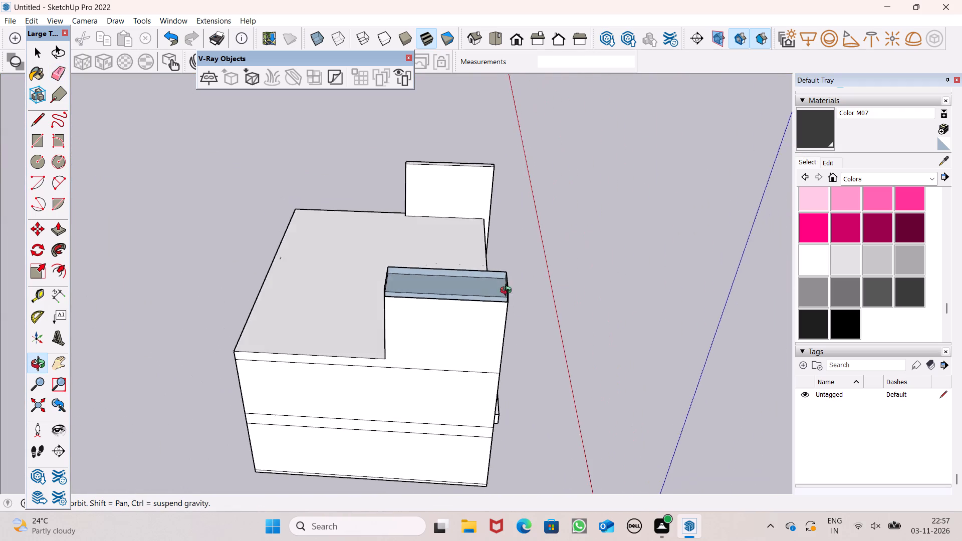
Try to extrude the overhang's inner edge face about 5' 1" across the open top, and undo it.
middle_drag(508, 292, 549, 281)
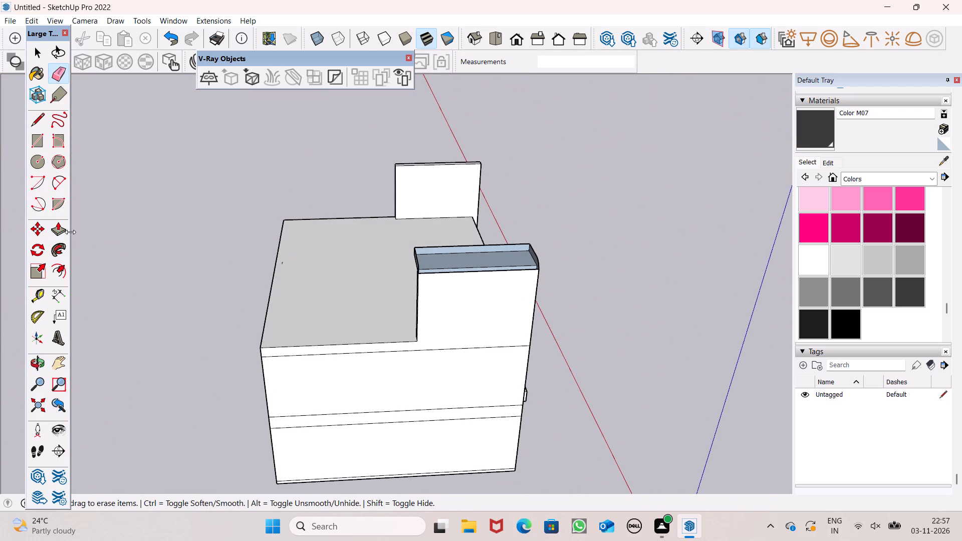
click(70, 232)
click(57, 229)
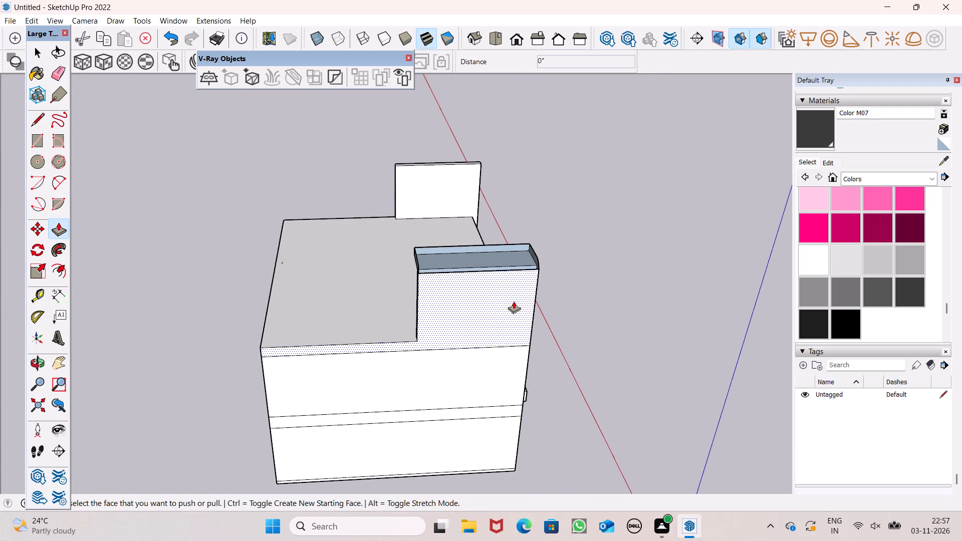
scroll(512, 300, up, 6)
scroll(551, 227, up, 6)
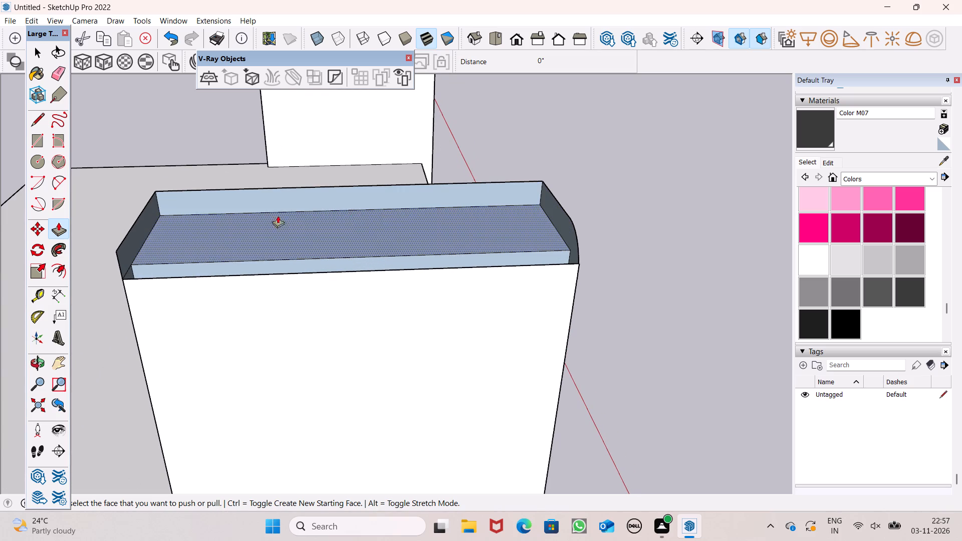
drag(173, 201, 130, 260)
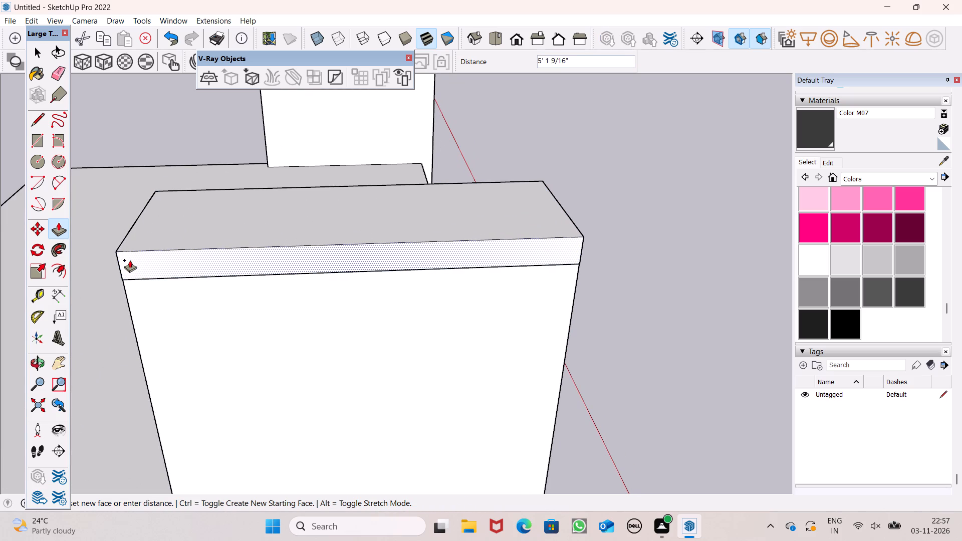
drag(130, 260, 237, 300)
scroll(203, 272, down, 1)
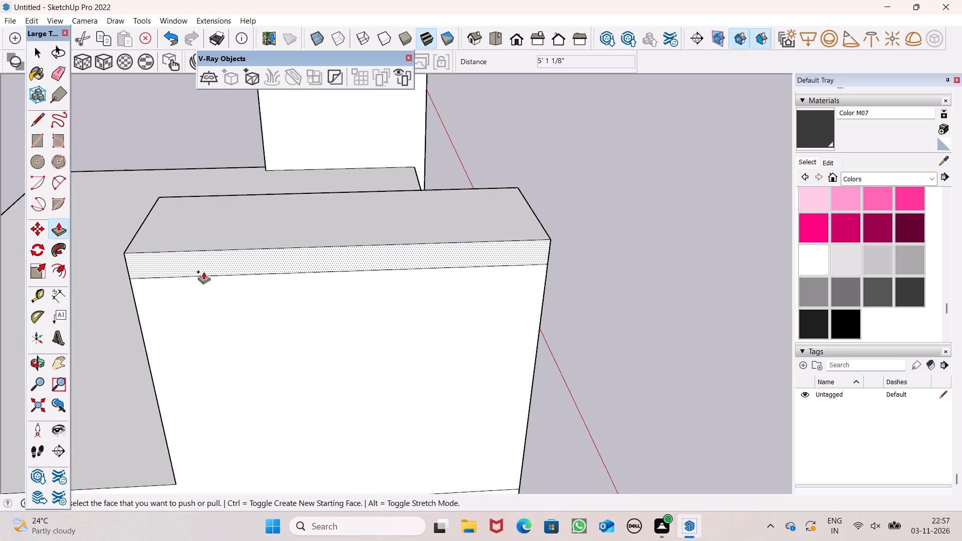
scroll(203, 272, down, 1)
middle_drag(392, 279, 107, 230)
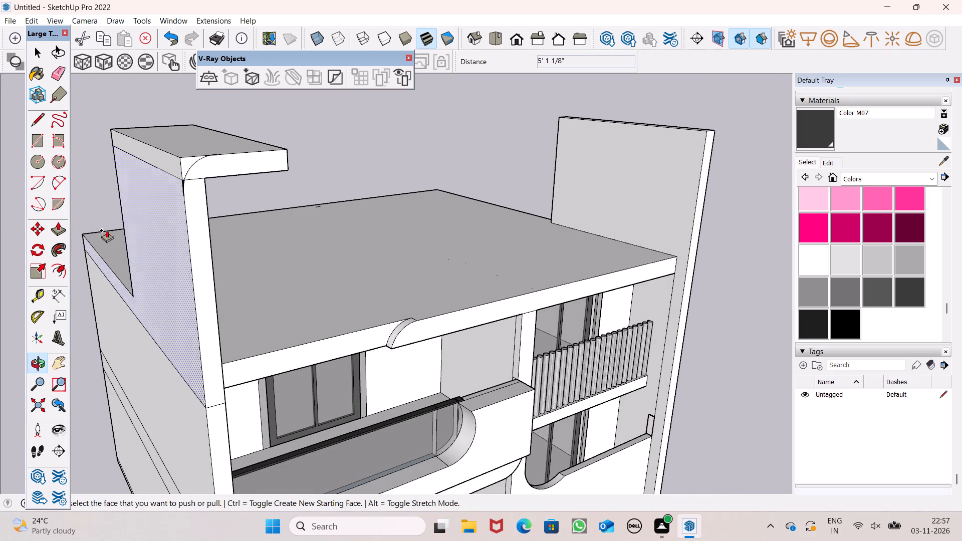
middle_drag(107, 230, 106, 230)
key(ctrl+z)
Extrude the overhang's rounded front end face 14' 11 3/16" along the full length of the glass-railed side wall.
middle_drag(168, 232, 580, 289)
scroll(748, 196, up, 4)
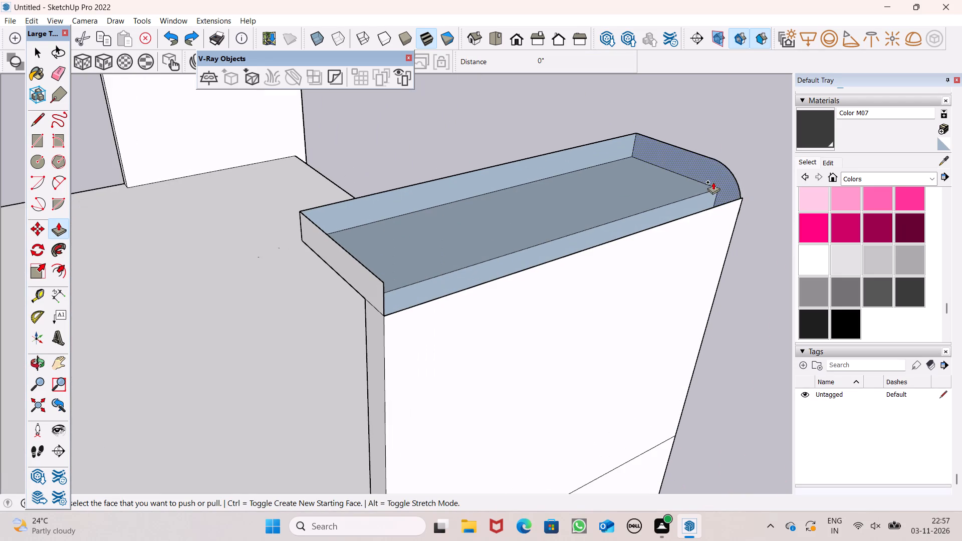
drag(713, 178, 384, 288)
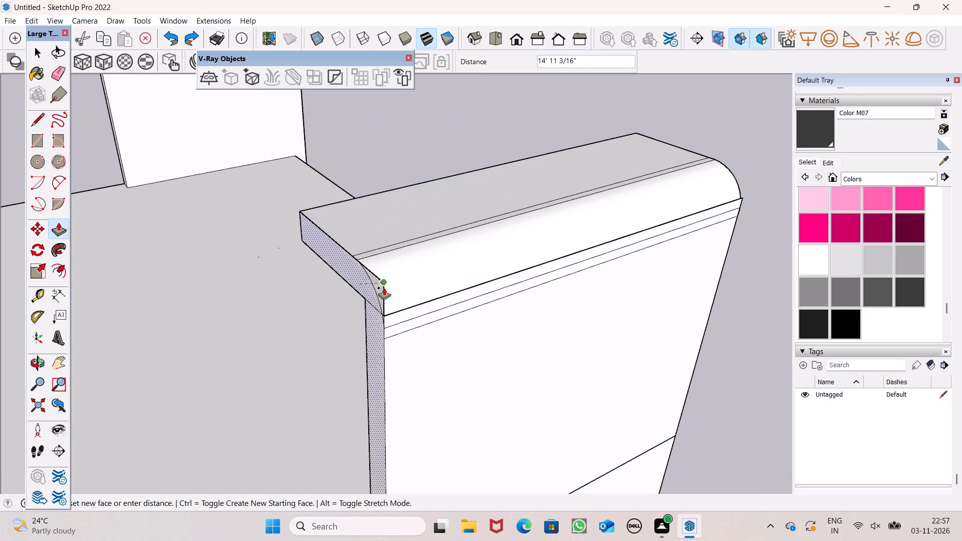
drag(384, 288, 382, 286)
scroll(448, 227, down, 5)
middle_drag(565, 249, 41, 234)
scroll(140, 198, down, 5)
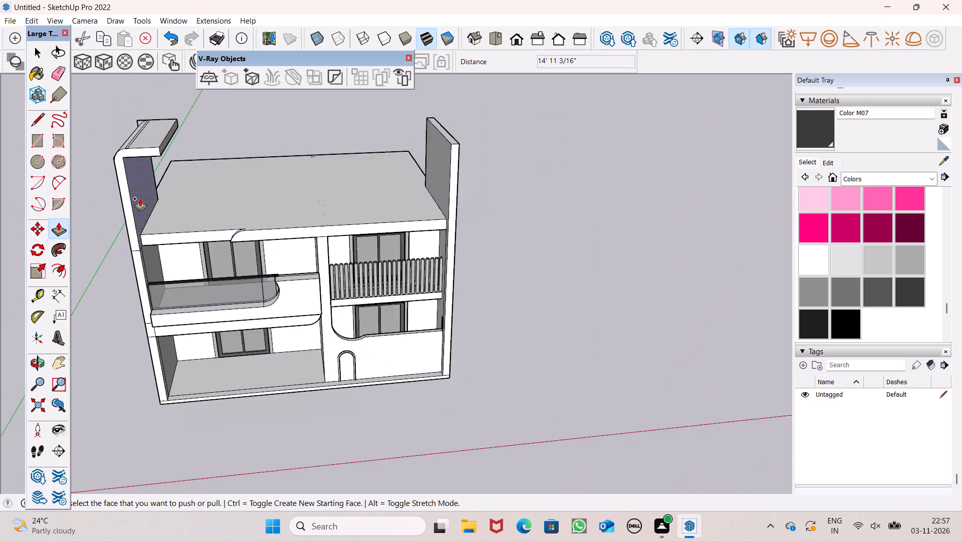
middle_drag(271, 182, 490, 202)
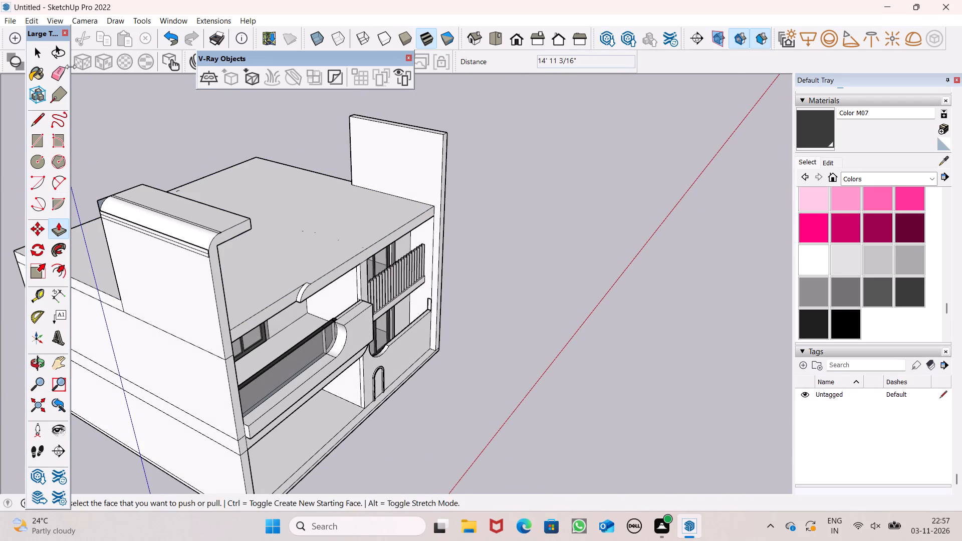
Erase the leftover sharp-corner edges projecting past the curve at the rear end of the overhang.
click(57, 80)
scroll(388, 193, down, 2)
scroll(182, 212, up, 4)
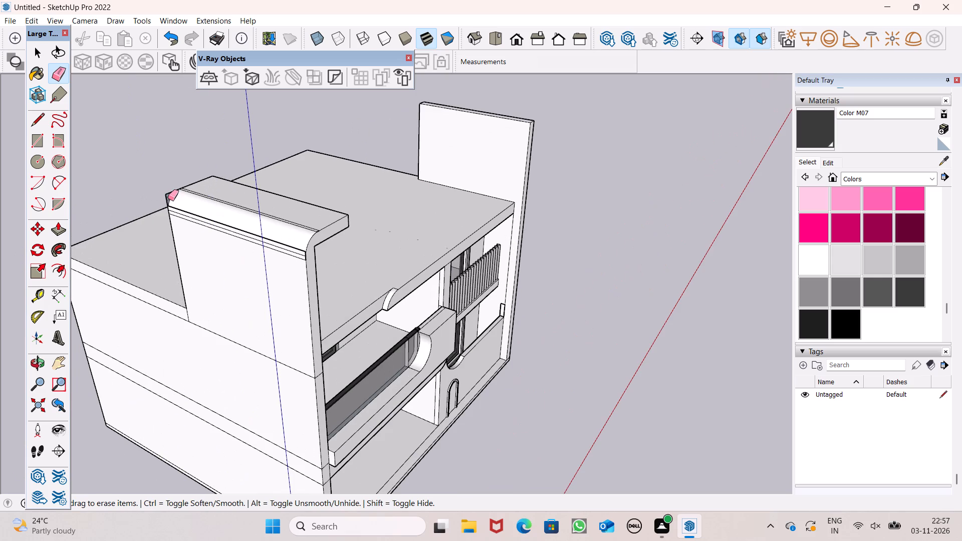
click(165, 196)
scroll(183, 201, up, 7)
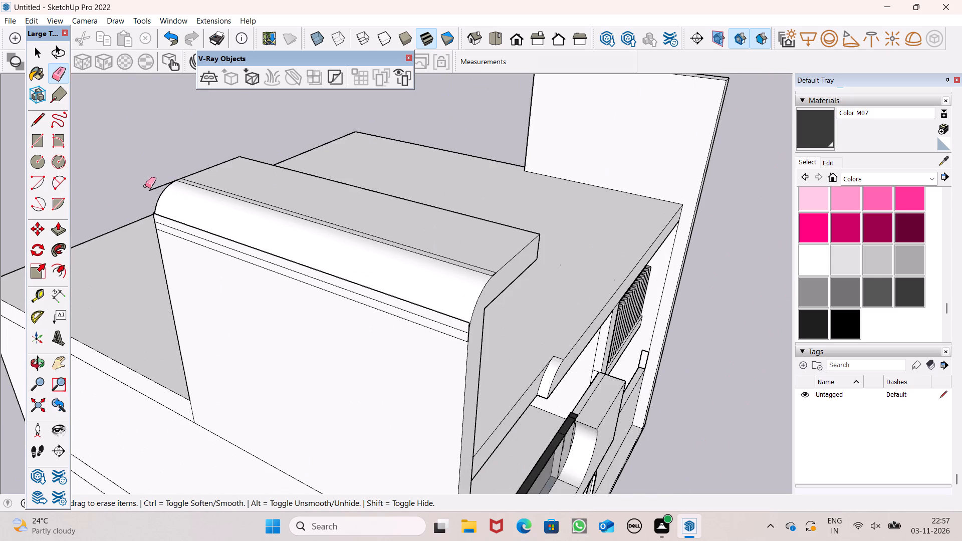
drag(146, 186, 153, 189)
middle_drag(517, 234, 130, 197)
scroll(135, 212, up, 1)
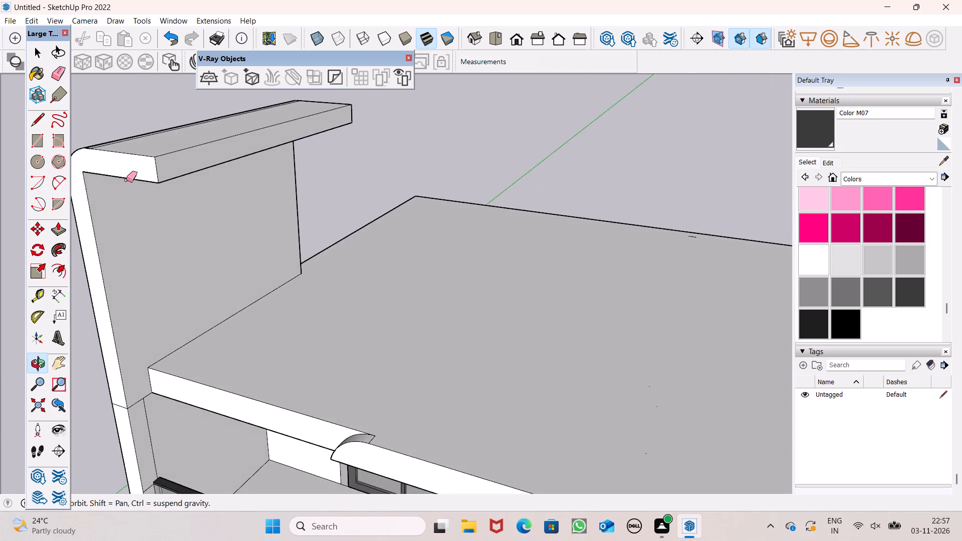
scroll(277, 171, down, 5)
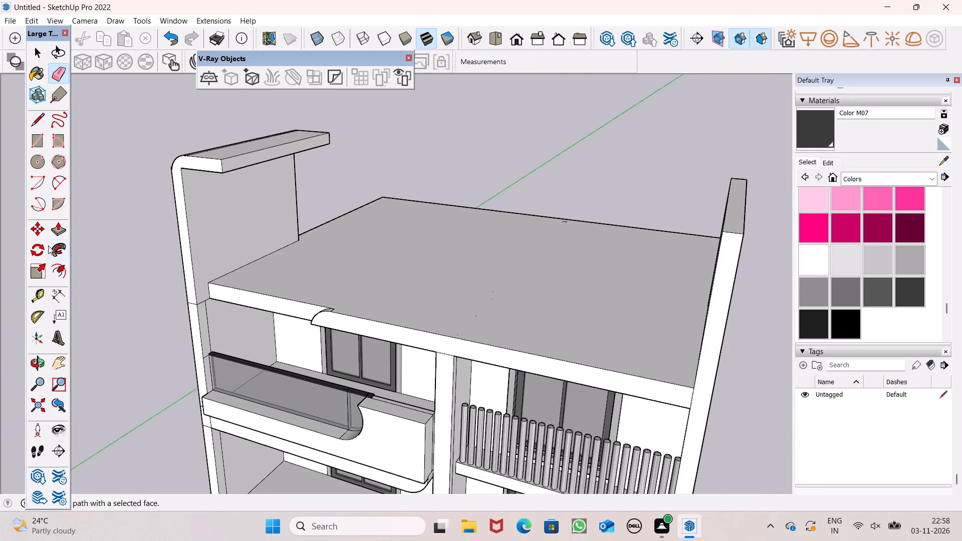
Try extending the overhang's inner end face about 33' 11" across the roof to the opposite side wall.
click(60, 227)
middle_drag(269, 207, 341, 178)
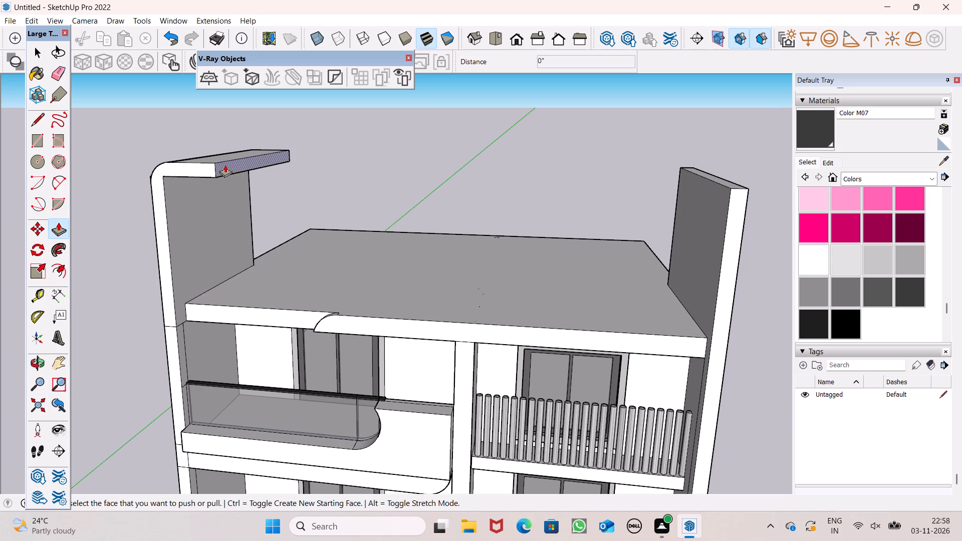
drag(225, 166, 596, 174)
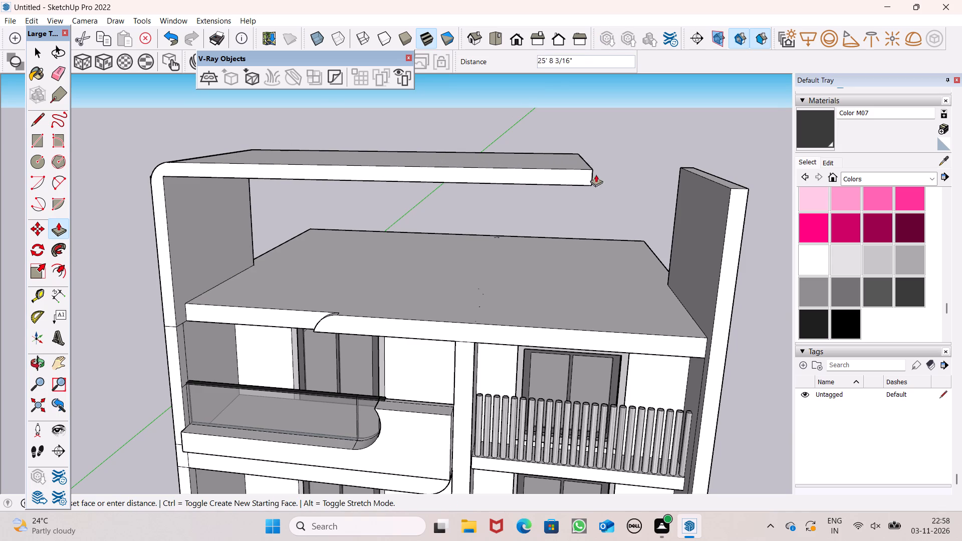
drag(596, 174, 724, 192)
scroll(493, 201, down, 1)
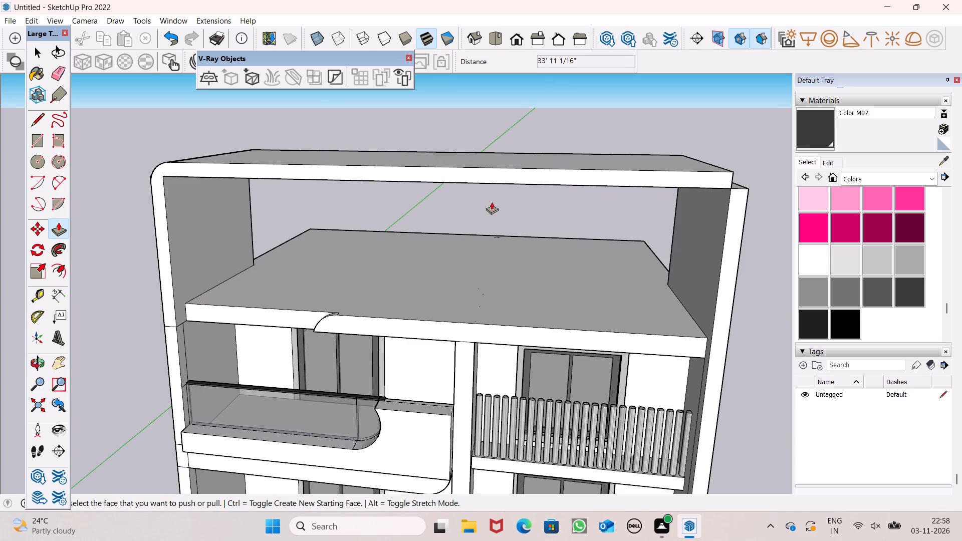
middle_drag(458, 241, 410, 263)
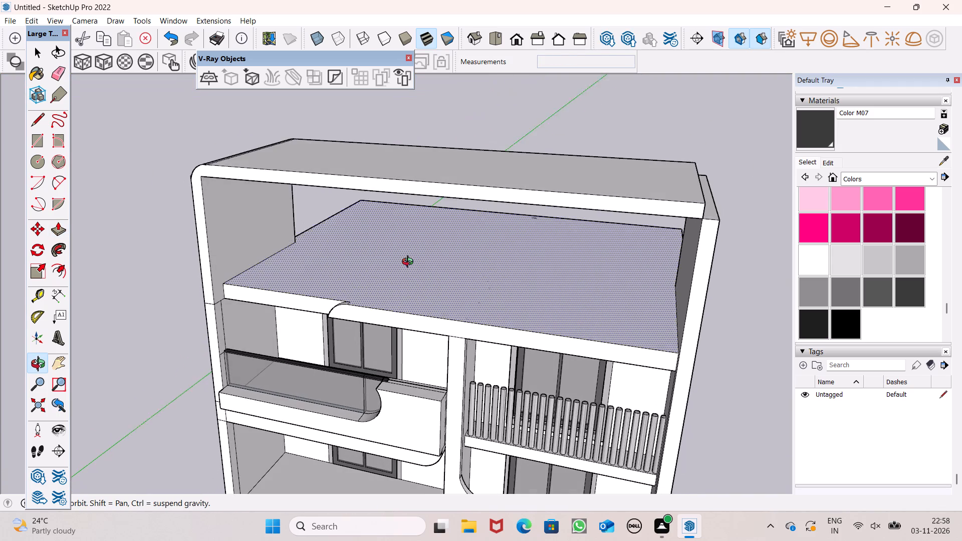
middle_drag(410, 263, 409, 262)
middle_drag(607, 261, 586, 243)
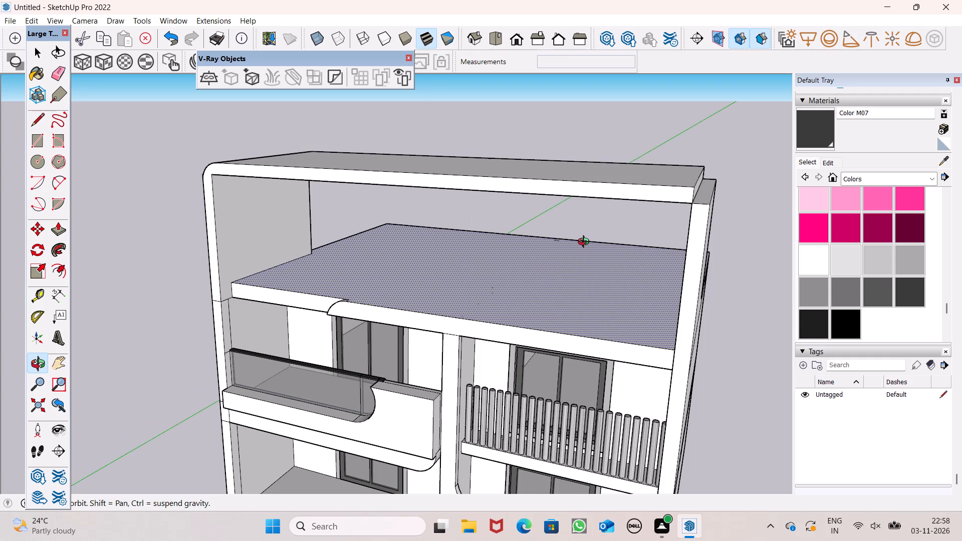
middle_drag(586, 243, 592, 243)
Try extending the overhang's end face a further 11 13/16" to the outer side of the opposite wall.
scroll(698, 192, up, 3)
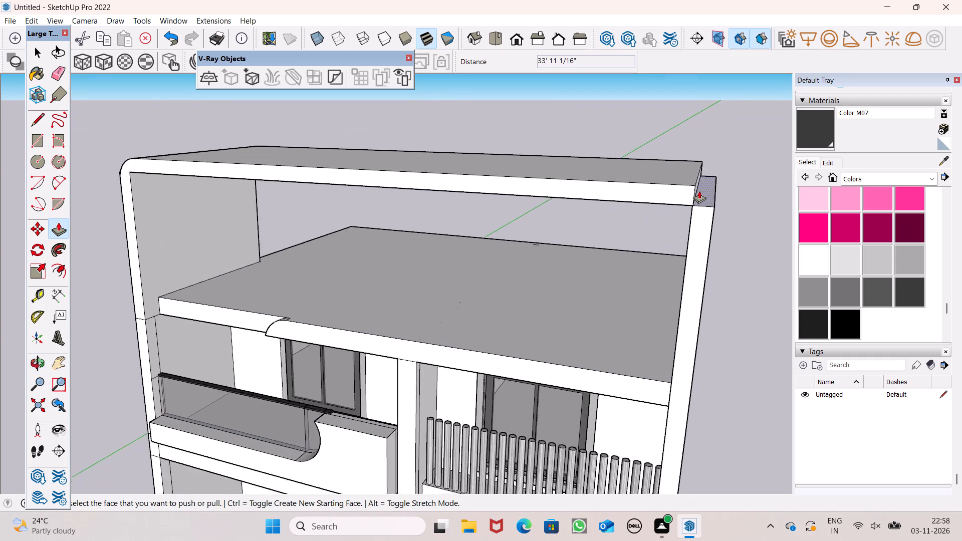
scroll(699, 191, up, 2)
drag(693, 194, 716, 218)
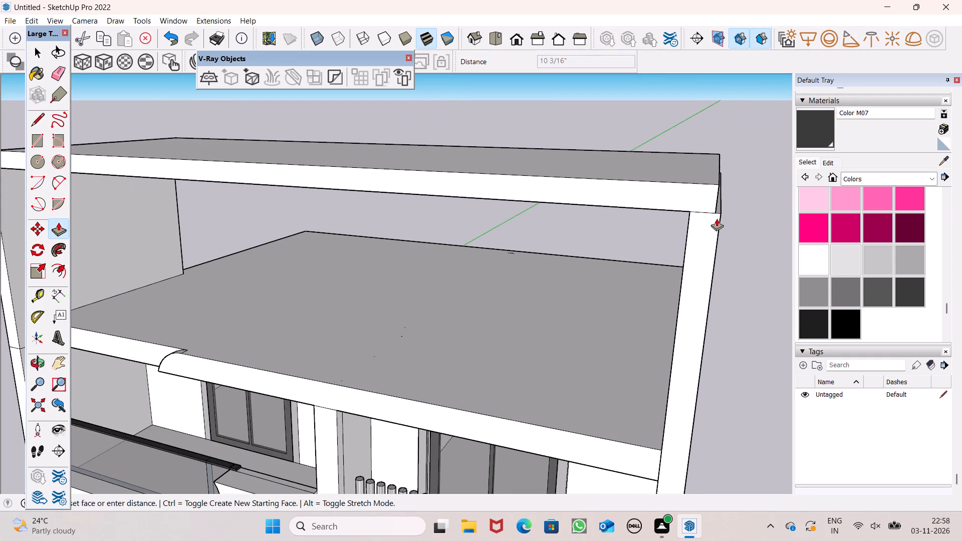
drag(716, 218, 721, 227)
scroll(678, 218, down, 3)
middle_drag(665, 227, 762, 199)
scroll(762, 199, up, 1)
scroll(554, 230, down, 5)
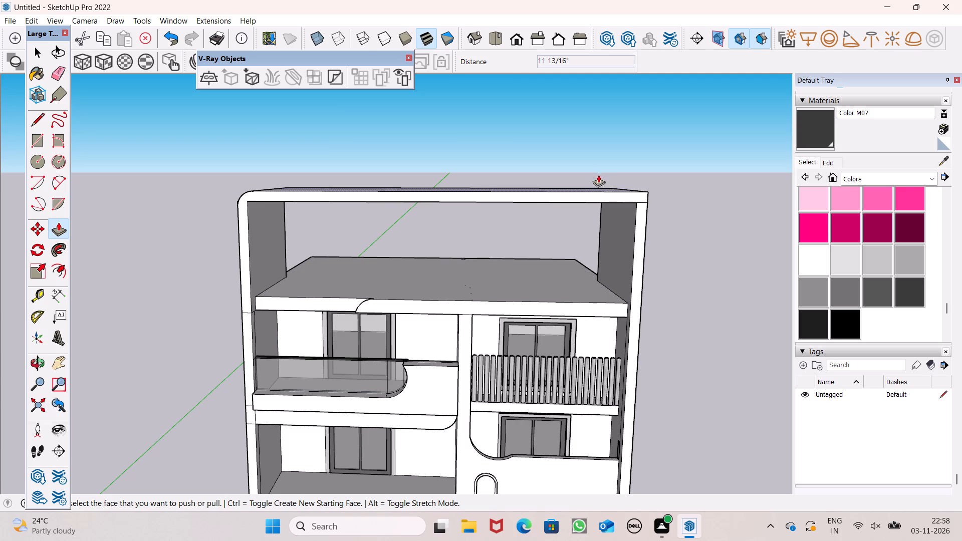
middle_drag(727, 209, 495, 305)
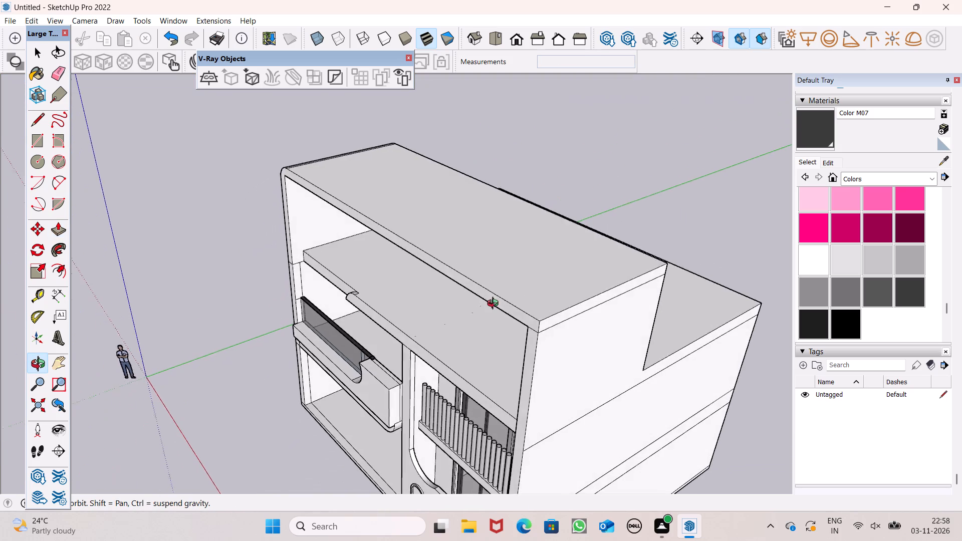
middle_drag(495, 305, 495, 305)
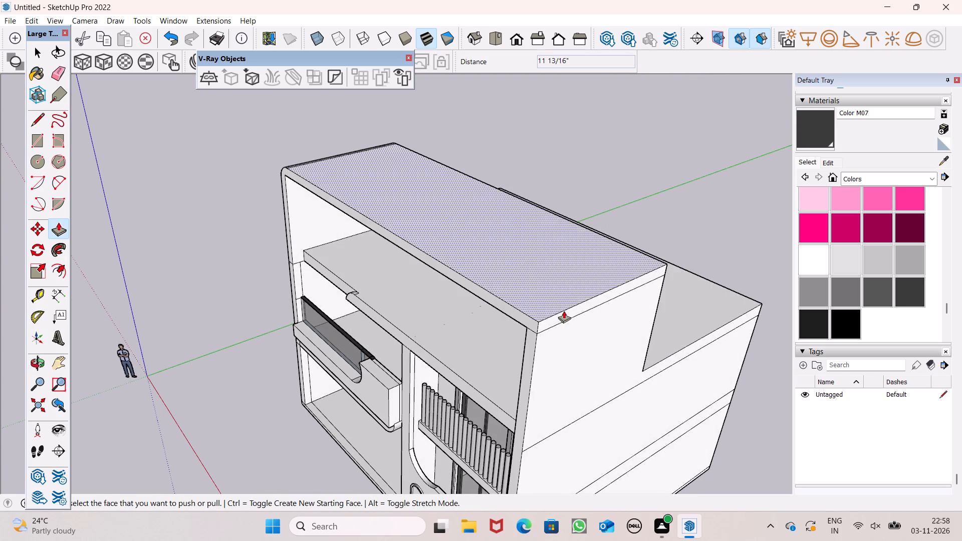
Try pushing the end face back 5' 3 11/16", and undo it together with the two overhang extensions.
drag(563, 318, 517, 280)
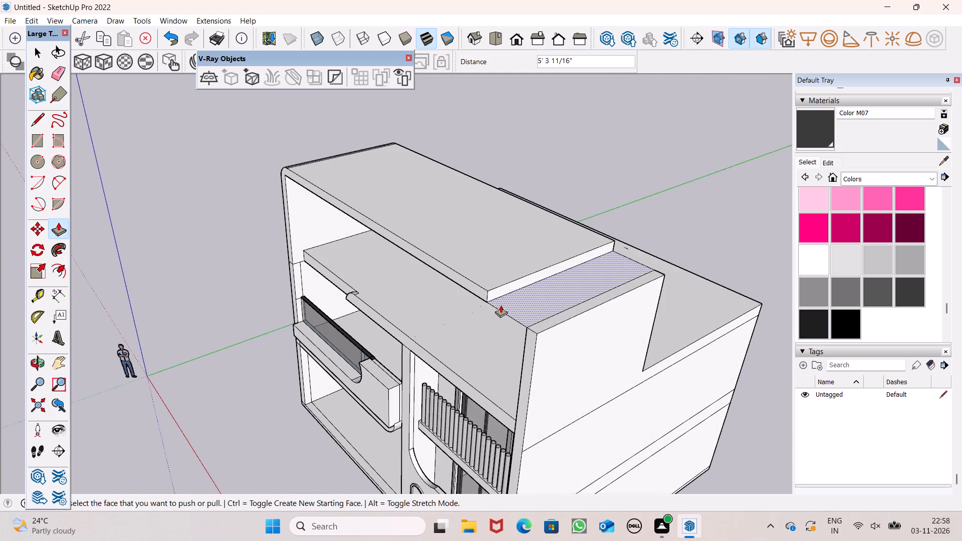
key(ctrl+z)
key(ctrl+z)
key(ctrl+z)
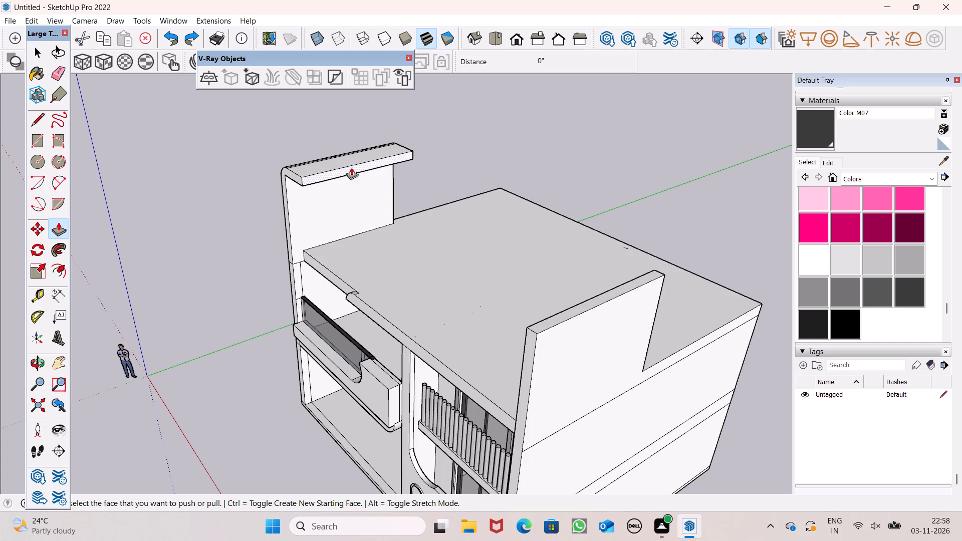
Extend the overhang's end face across the roof in two pulls, the second 9' 3 3/4", flush with the opposite wall's outer face.
drag(339, 175, 465, 266)
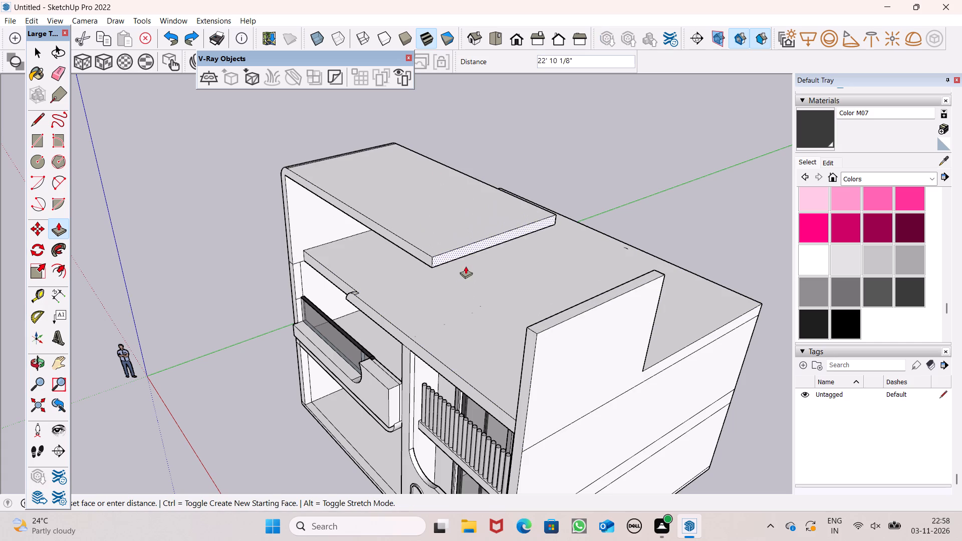
drag(465, 266, 486, 280)
middle_drag(543, 314, 444, 304)
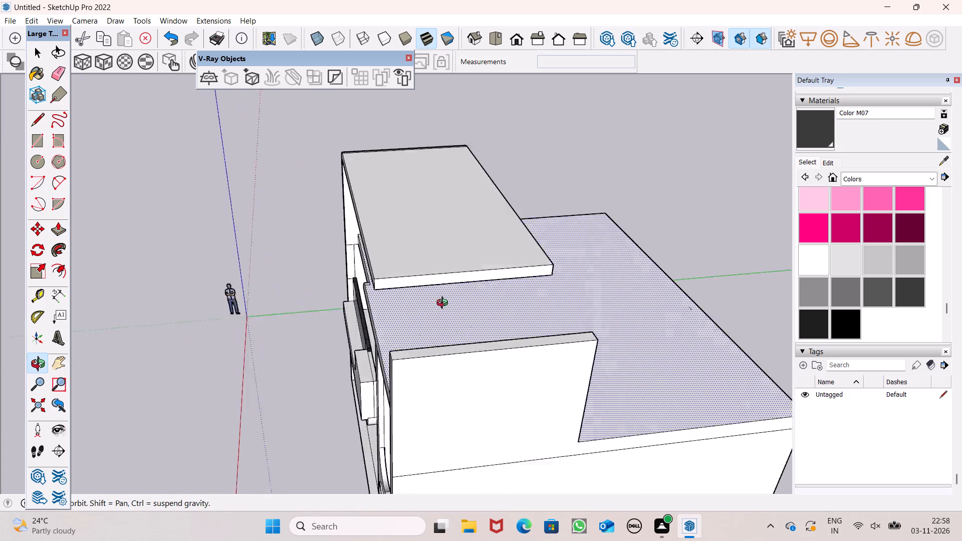
middle_drag(444, 304, 436, 269)
drag(419, 242, 424, 252)
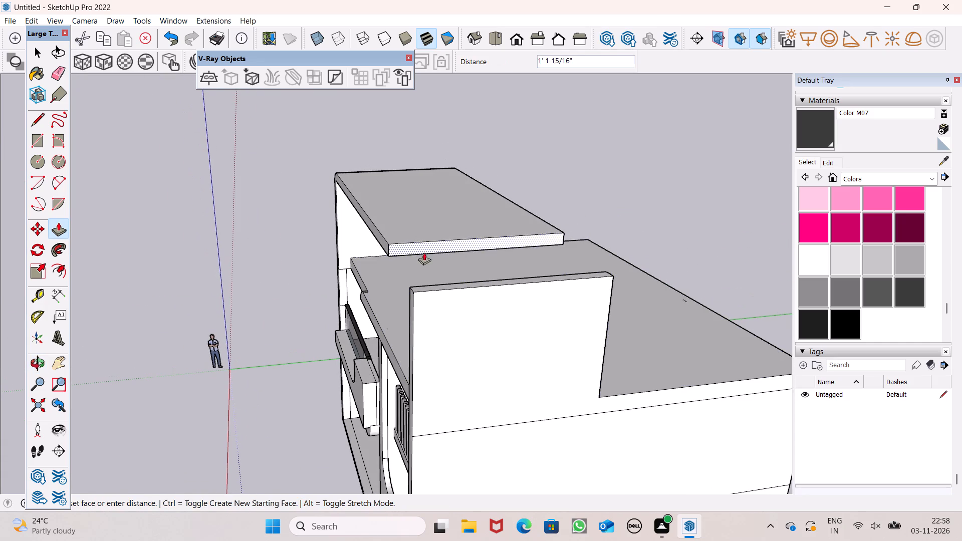
drag(424, 252, 429, 292)
middle_drag(423, 261, 607, 175)
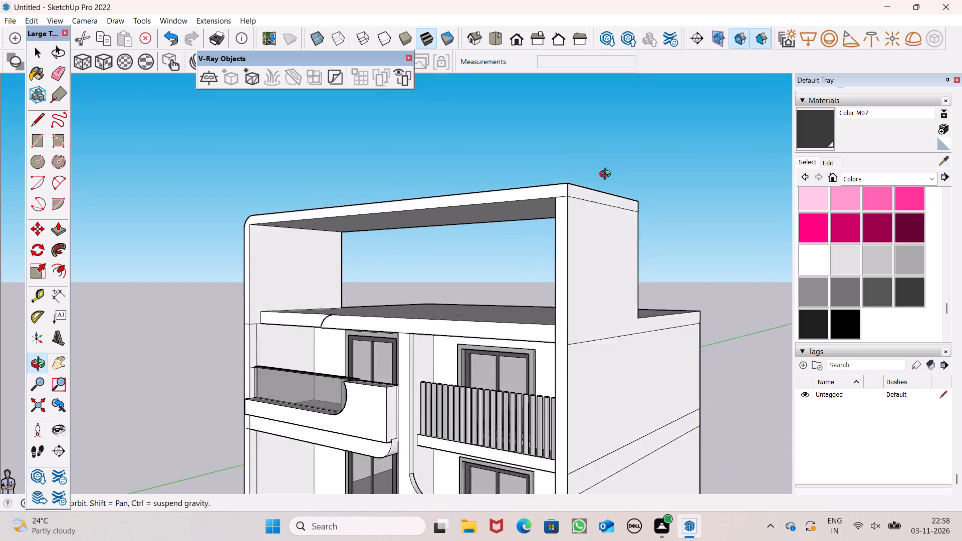
middle_drag(607, 175, 693, 211)
Erase the seam edge between the top slab and the slat-railed side wall on the front face.
click(64, 69)
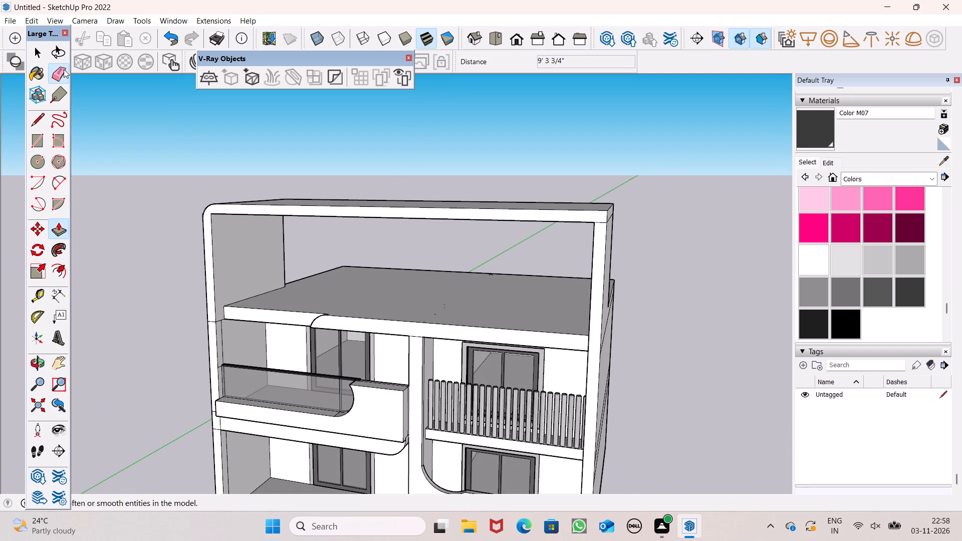
middle_drag(390, 225, 508, 226)
scroll(617, 228, up, 5)
drag(602, 212, 605, 218)
scroll(605, 218, down, 9)
middle_drag(624, 256, 563, 244)
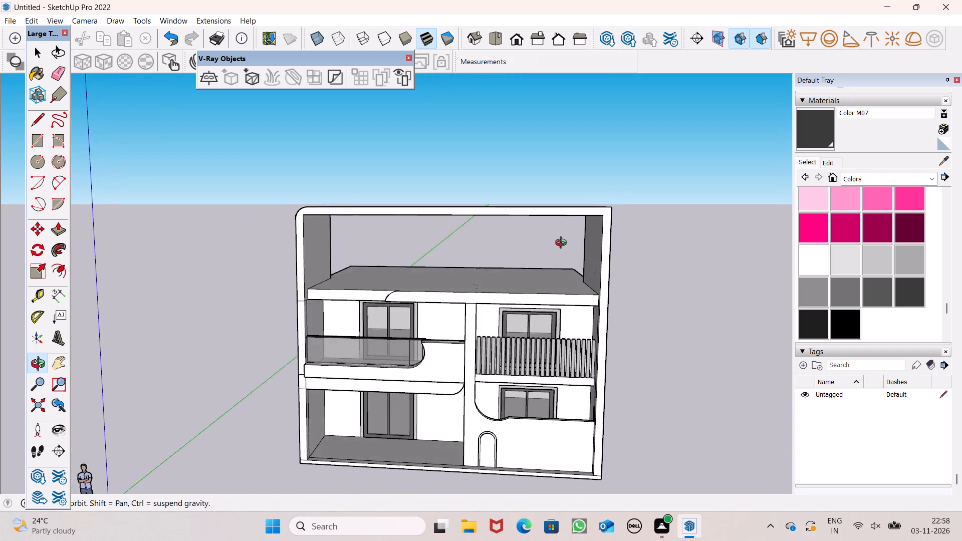
middle_drag(563, 244, 566, 218)
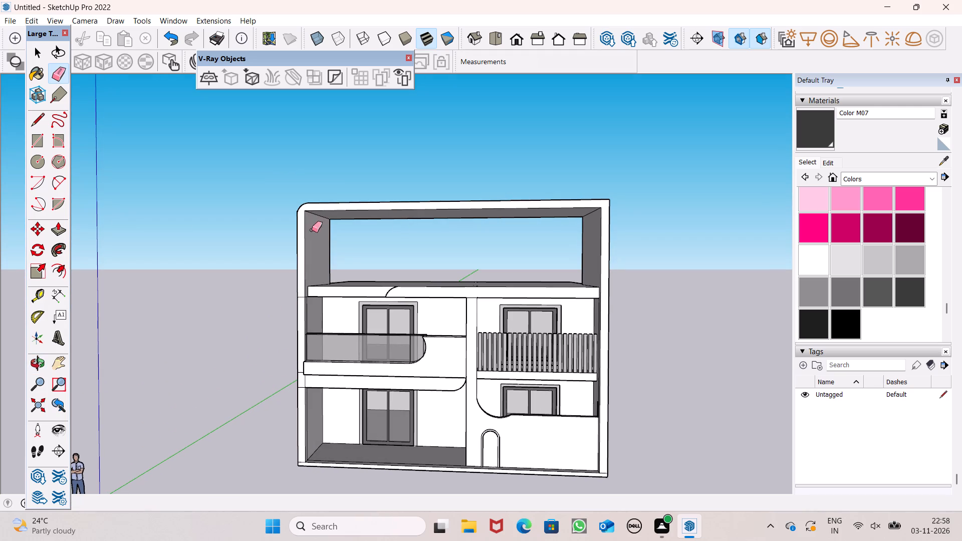
Thicken the roof frame inward: about 3" on the slat-railed side's wall, 9 1/2" on the slab's underside and 6 3/4" on the opposite wall.
click(62, 230)
middle_drag(250, 255, 412, 278)
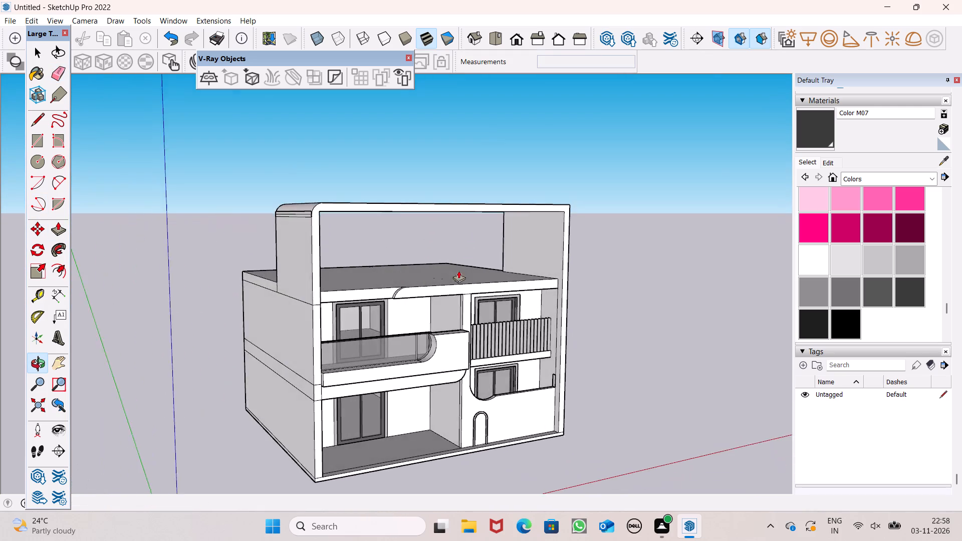
scroll(513, 264, up, 5)
drag(570, 258, 568, 262)
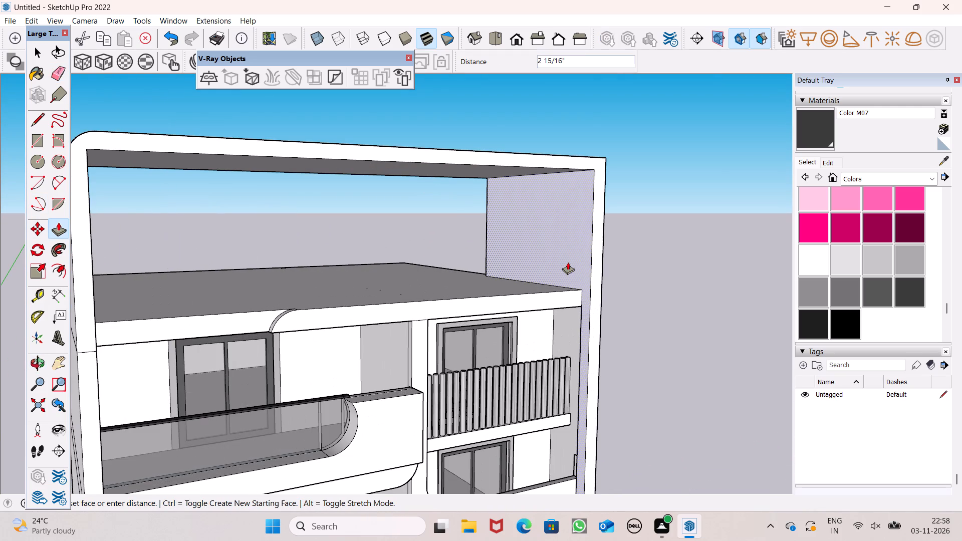
drag(568, 262, 568, 262)
scroll(541, 252, down, 4)
middle_drag(566, 269, 452, 231)
drag(433, 196, 432, 202)
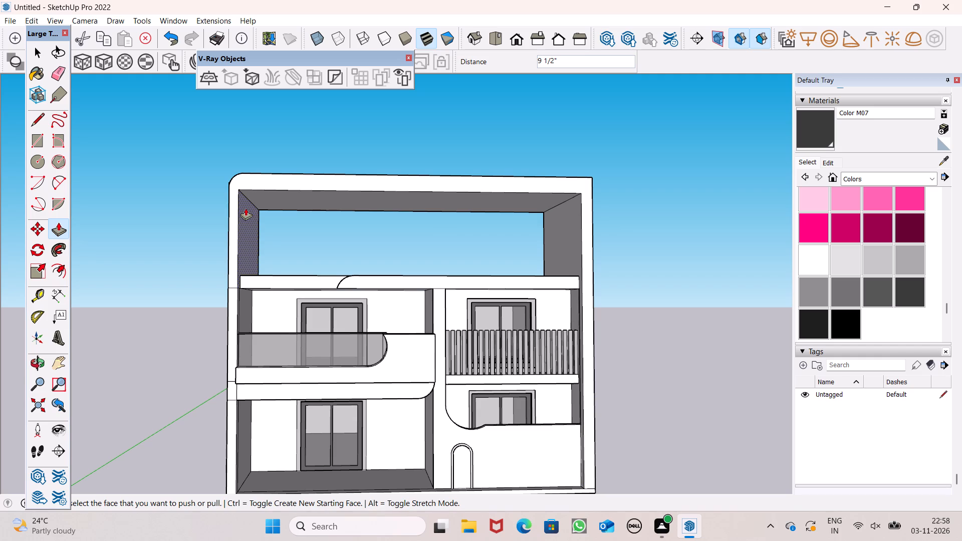
drag(246, 208, 251, 213)
scroll(252, 203, down, 4)
middle_drag(301, 240, 305, 297)
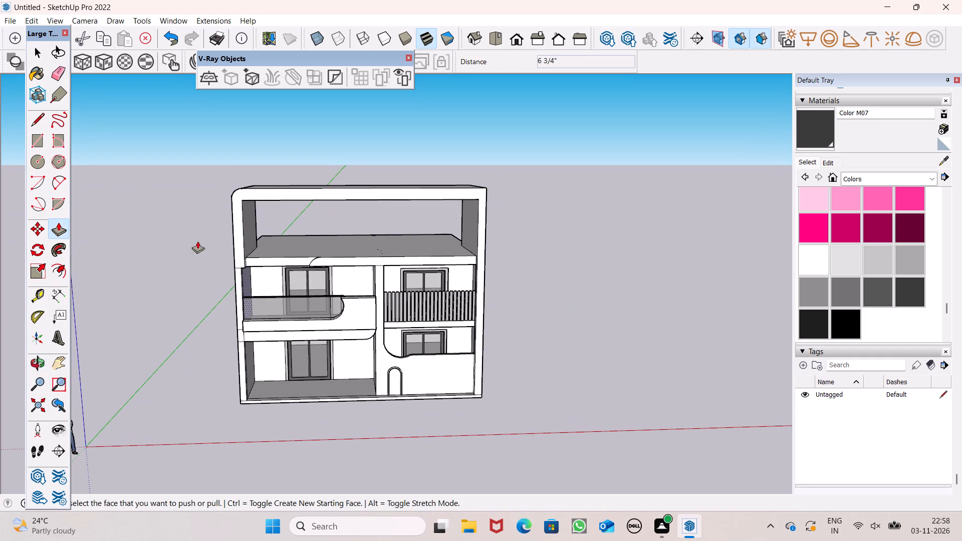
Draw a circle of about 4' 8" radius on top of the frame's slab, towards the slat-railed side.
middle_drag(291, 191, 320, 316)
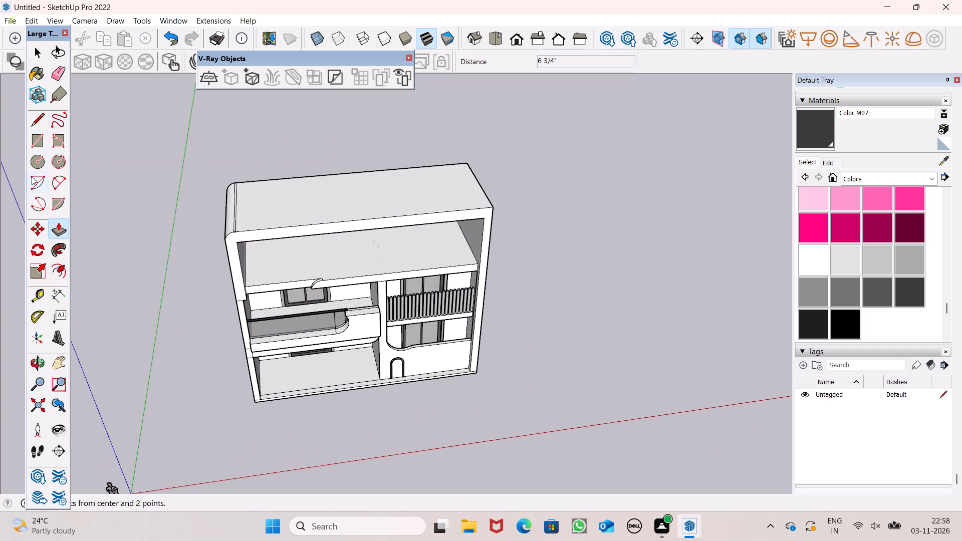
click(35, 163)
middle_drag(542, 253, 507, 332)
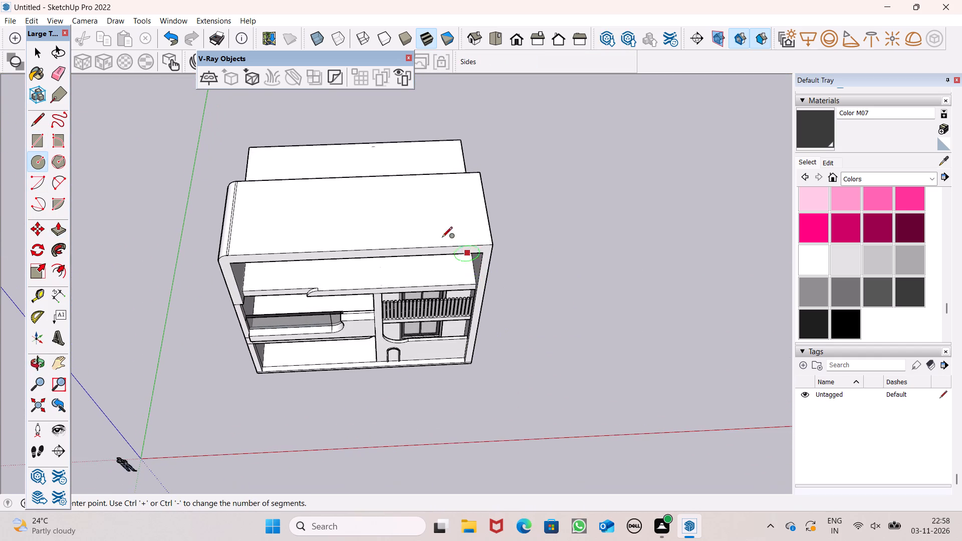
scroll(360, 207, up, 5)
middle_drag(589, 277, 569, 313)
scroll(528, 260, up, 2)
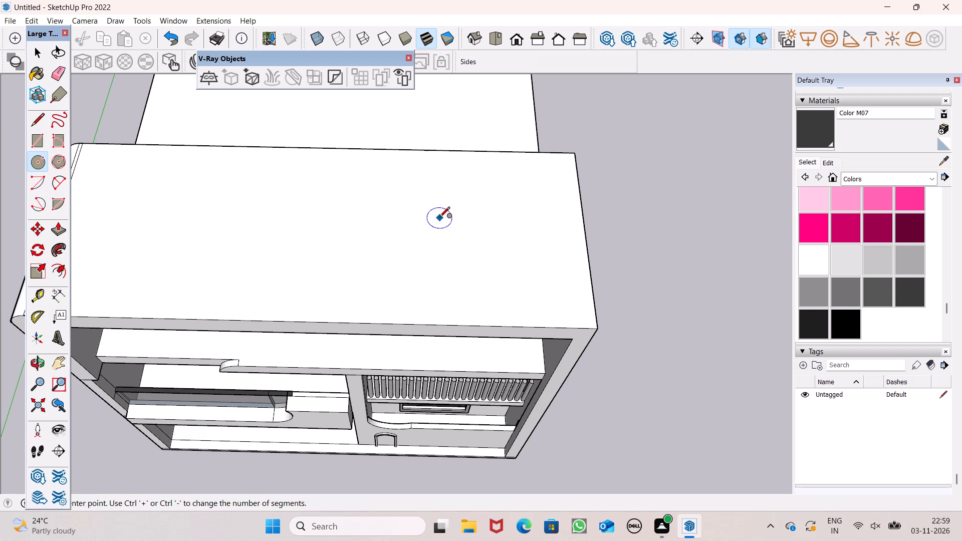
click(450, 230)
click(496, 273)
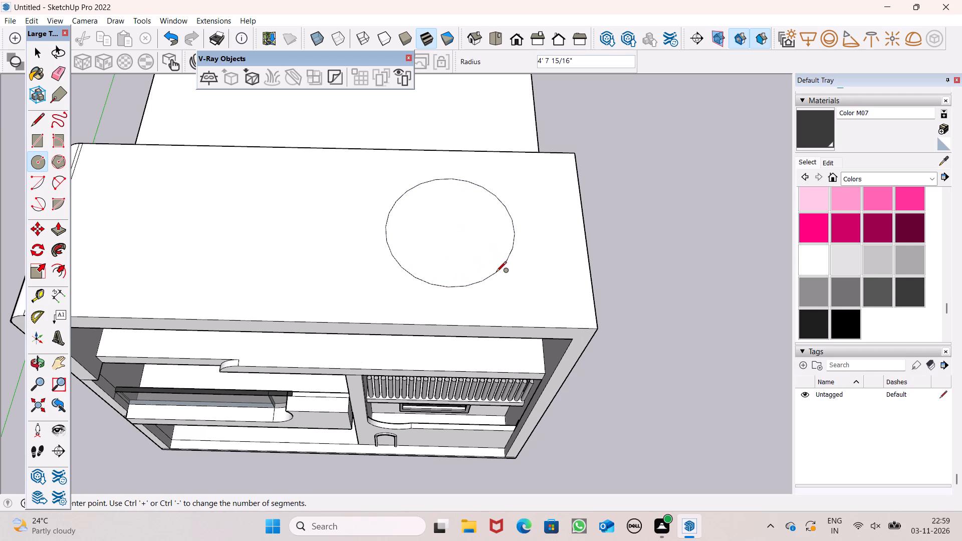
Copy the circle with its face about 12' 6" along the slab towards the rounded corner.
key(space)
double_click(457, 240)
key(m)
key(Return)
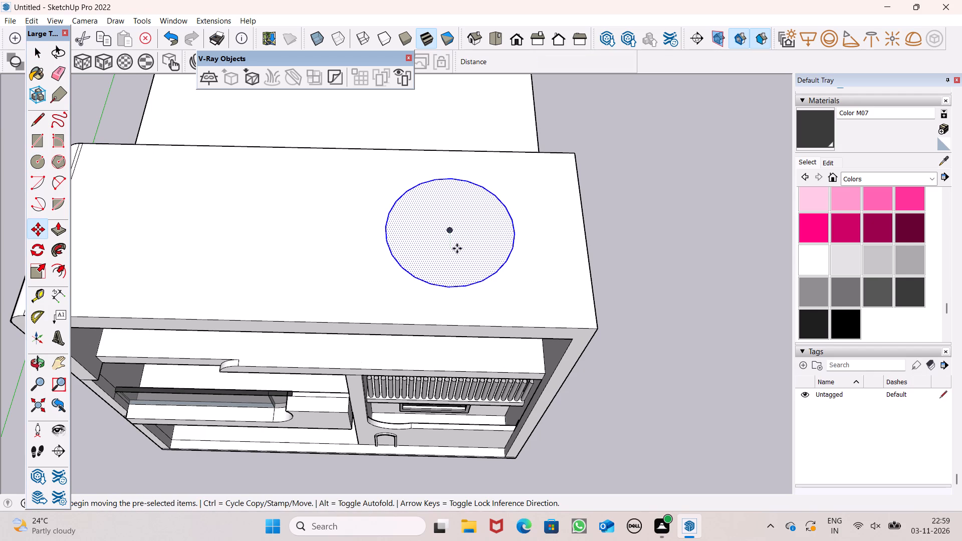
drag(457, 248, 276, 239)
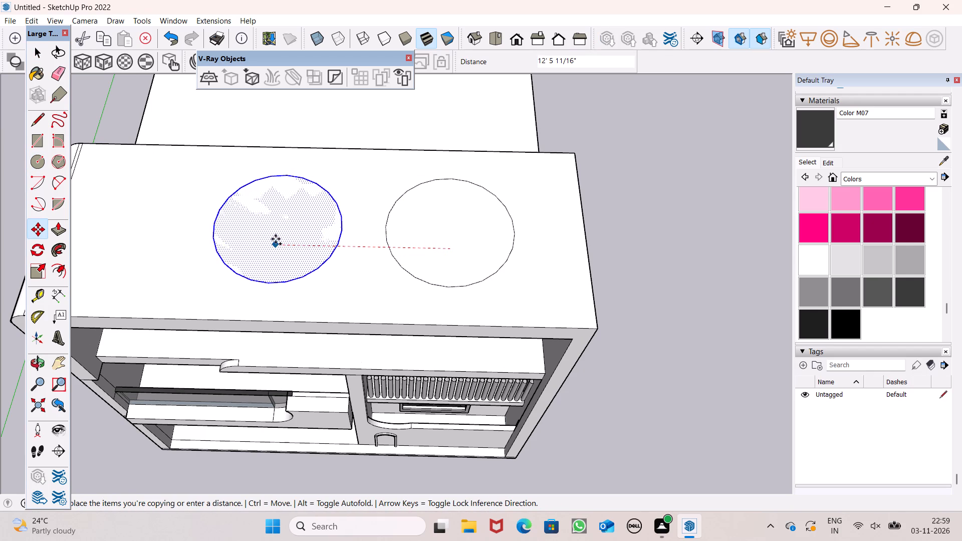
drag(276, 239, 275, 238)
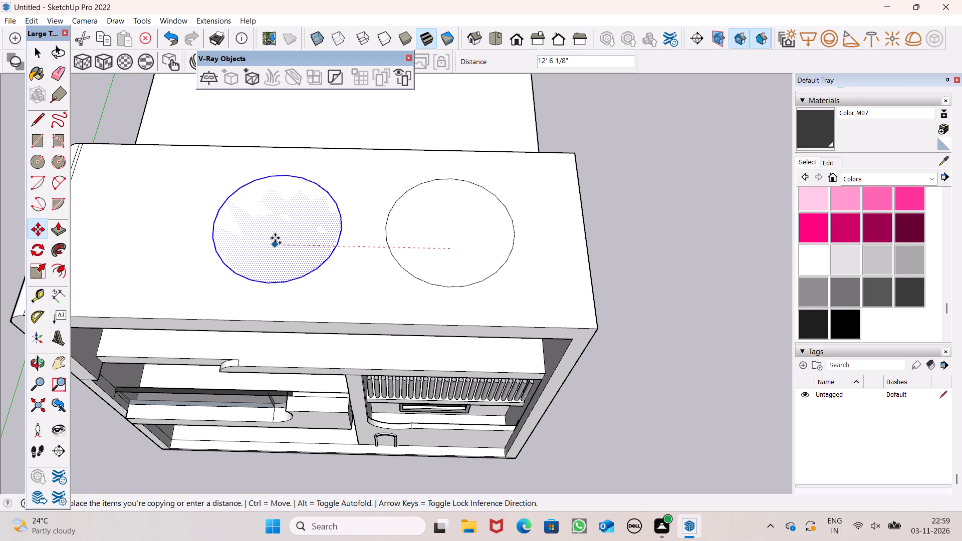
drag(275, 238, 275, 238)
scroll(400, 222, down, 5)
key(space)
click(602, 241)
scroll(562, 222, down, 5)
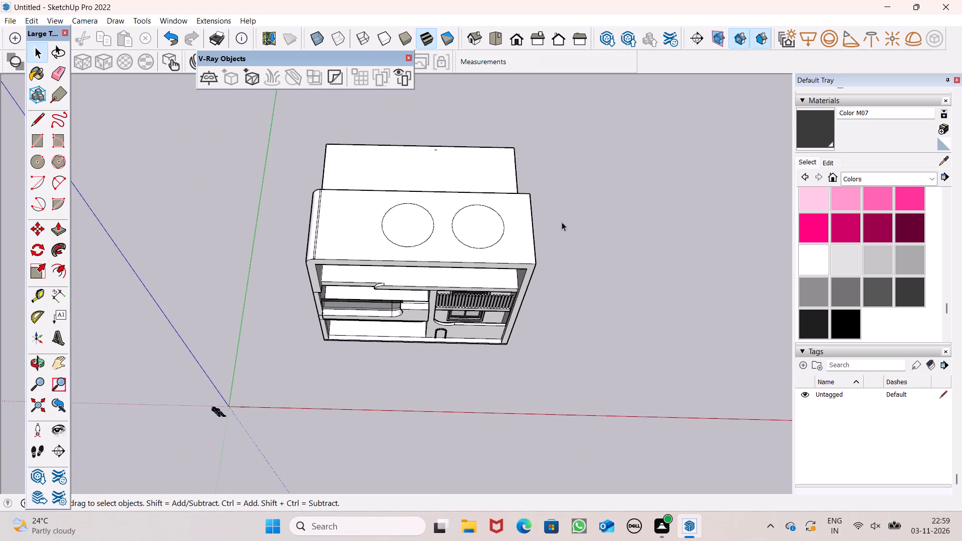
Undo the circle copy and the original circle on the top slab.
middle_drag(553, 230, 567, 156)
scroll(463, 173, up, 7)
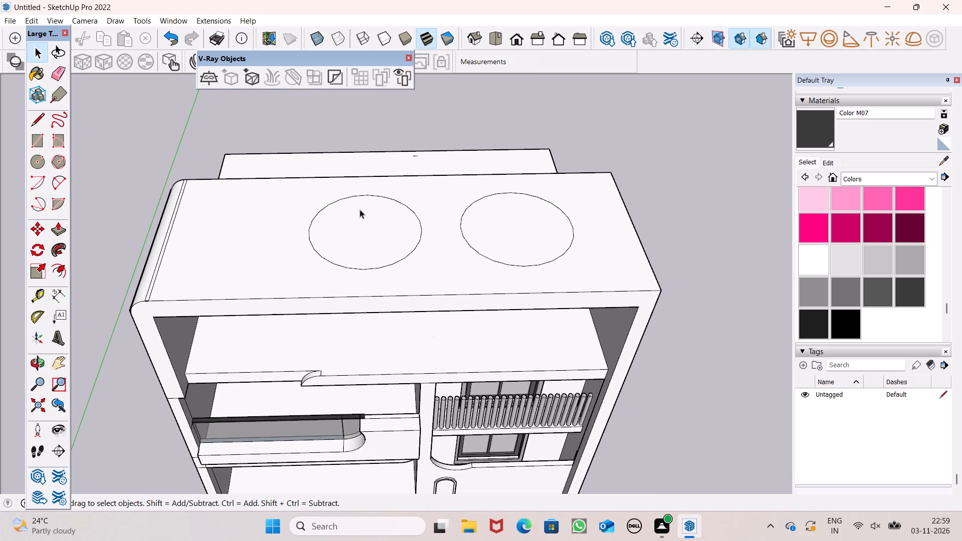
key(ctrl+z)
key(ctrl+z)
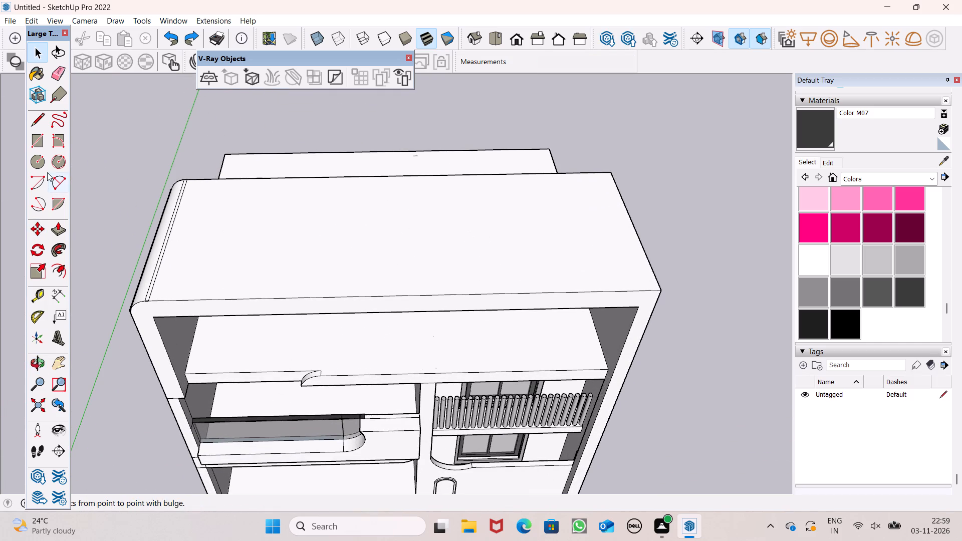
Draw a circle of about 4' 3 1/2" radius on the top slab, near its slat-railed end.
click(42, 168)
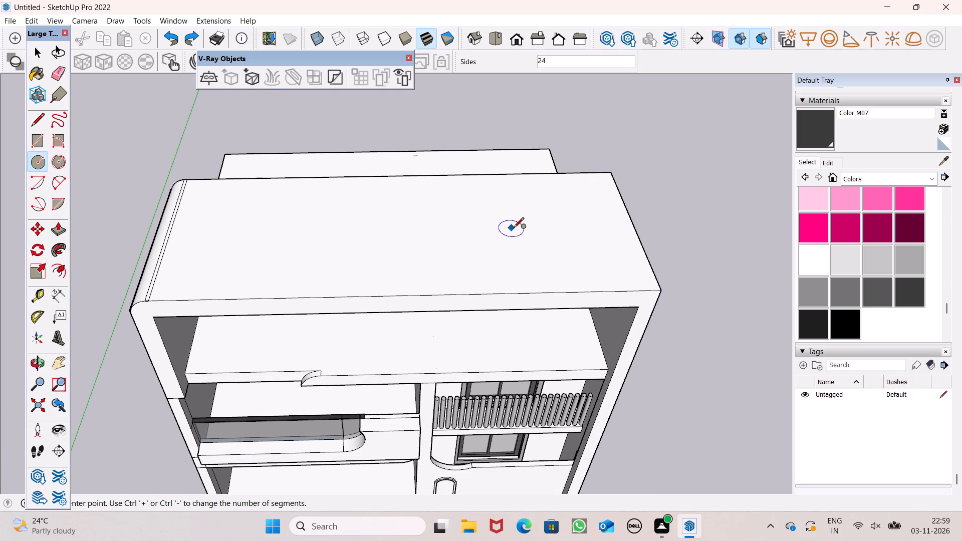
middle_drag(575, 250, 554, 243)
scroll(575, 250, up, 1)
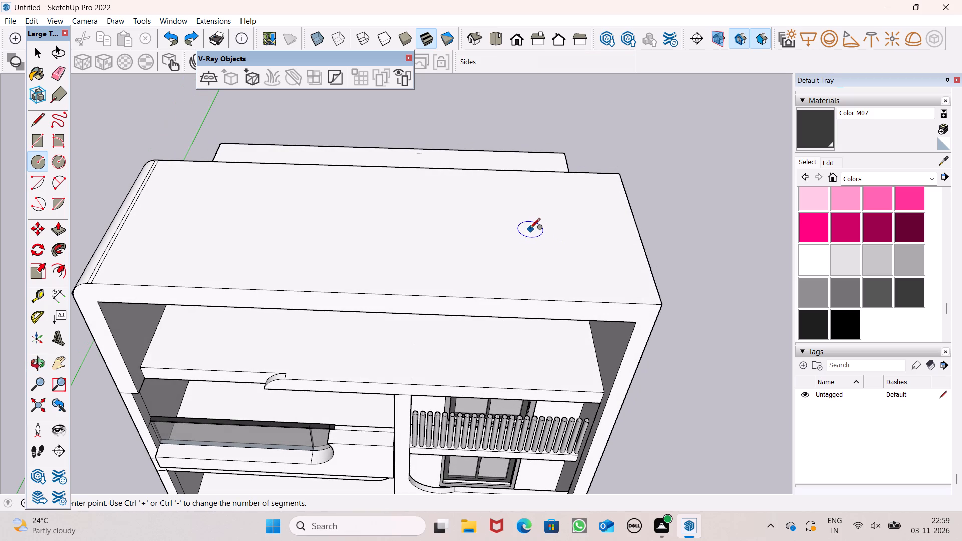
click(537, 229)
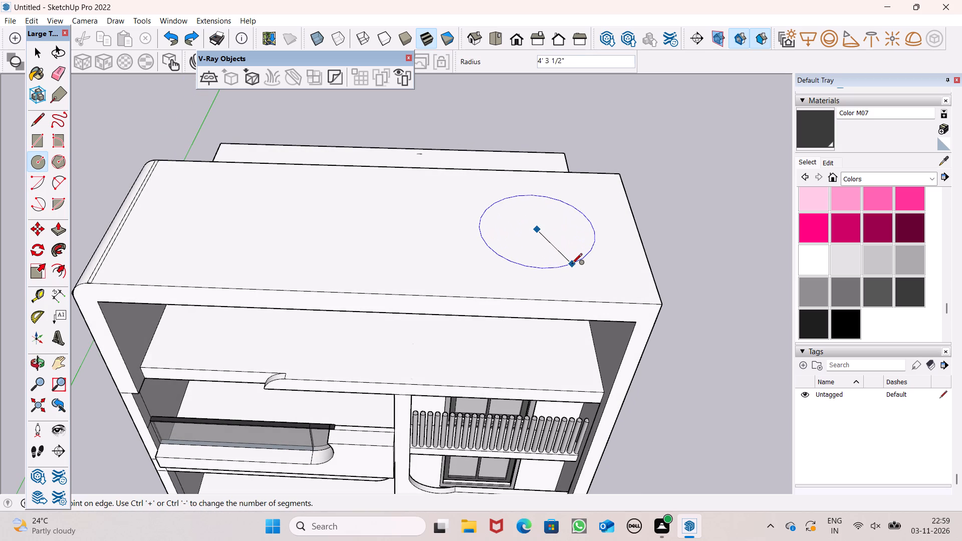
click(571, 265)
Copy the circle with its face along the slab towards the rounded corner, leaving a small gap between the two circles.
key(space)
double_click(562, 233)
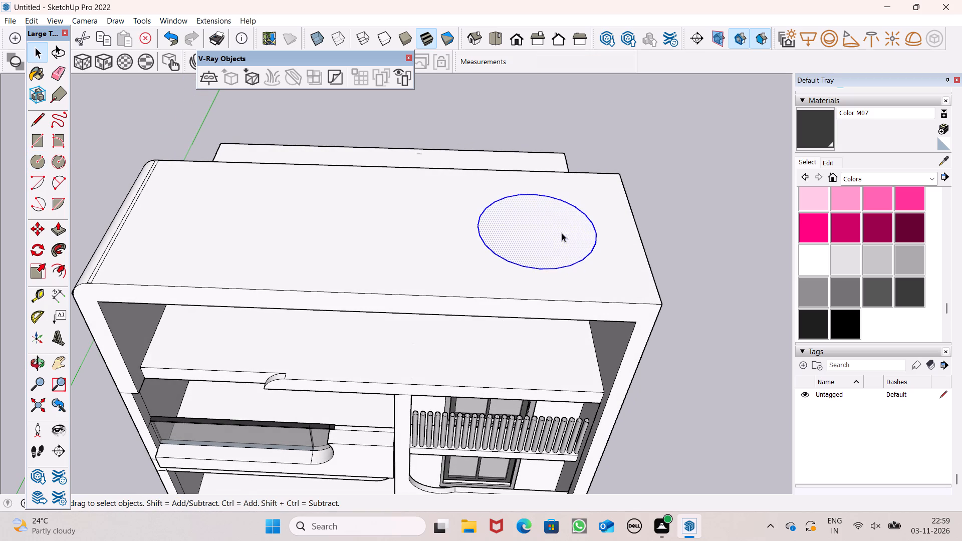
key(m)
key(Return)
ctrl+drag(556, 237, 475, 238)
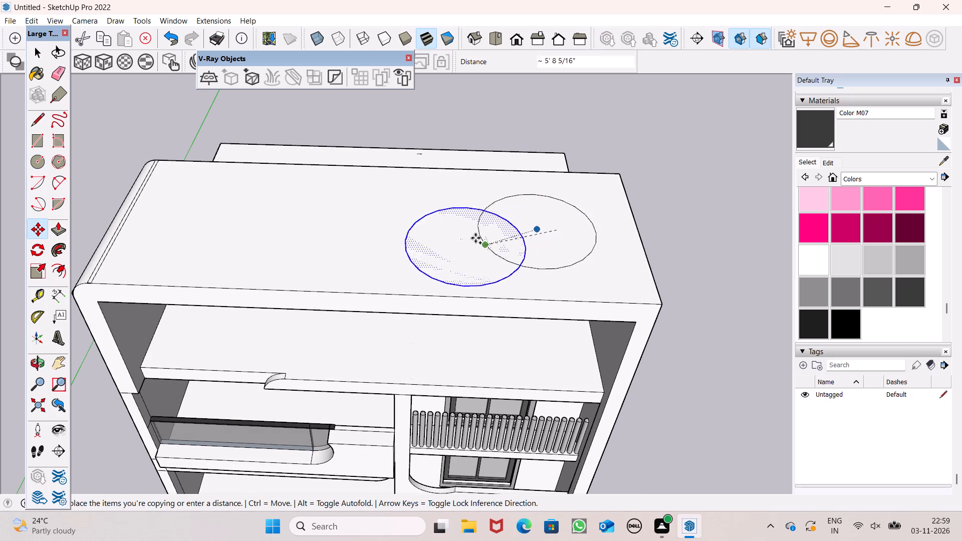
ctrl+drag(475, 238, 418, 226)
key(space)
click(738, 255)
scroll(573, 212, down, 3)
Push both circles down through the top slab, the first by 1' 9 1/2", to cut two round skylight openings.
middle_drag(576, 250, 576, 375)
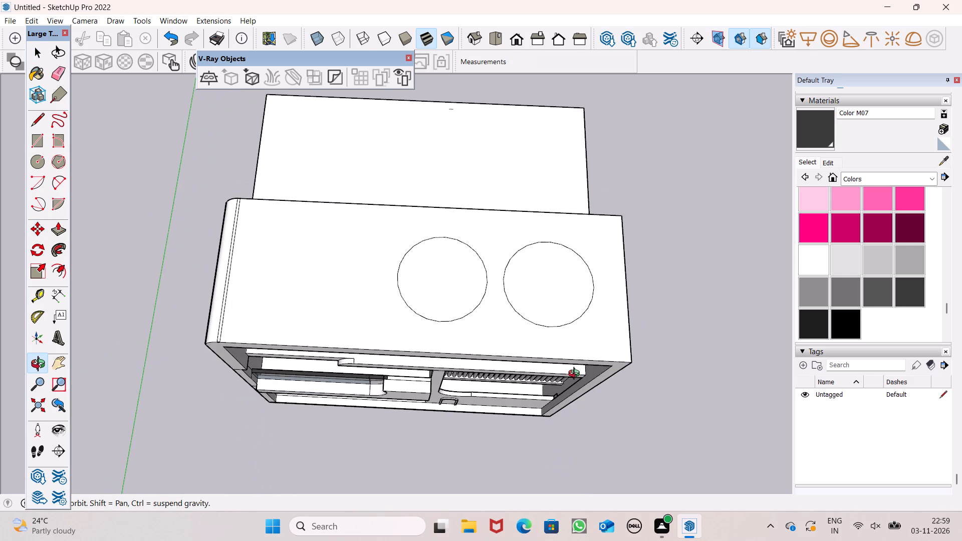
middle_drag(576, 375, 598, 397)
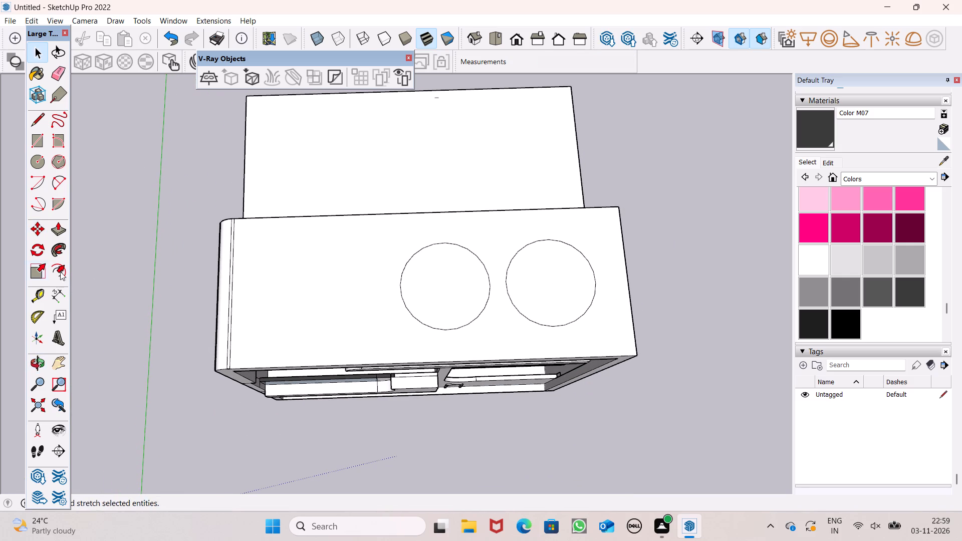
click(62, 229)
scroll(455, 313, up, 1)
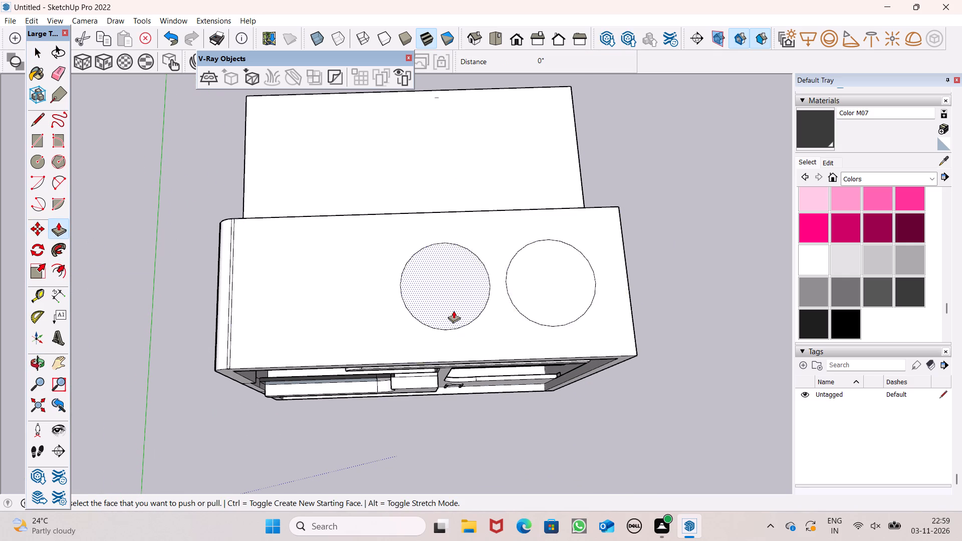
scroll(453, 311, up, 2)
drag(439, 311, 447, 331)
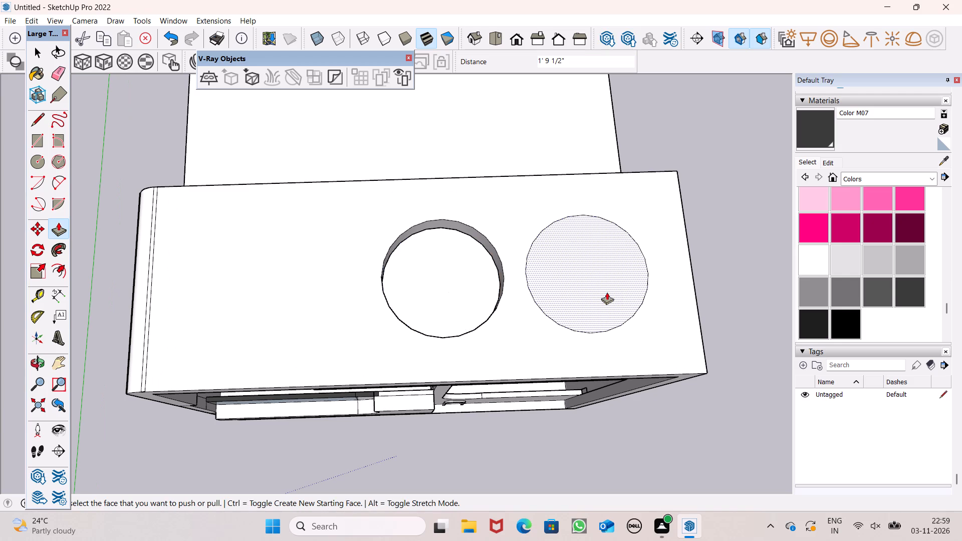
drag(587, 269, 568, 311)
scroll(506, 230, down, 6)
middle_drag(506, 297, 495, 72)
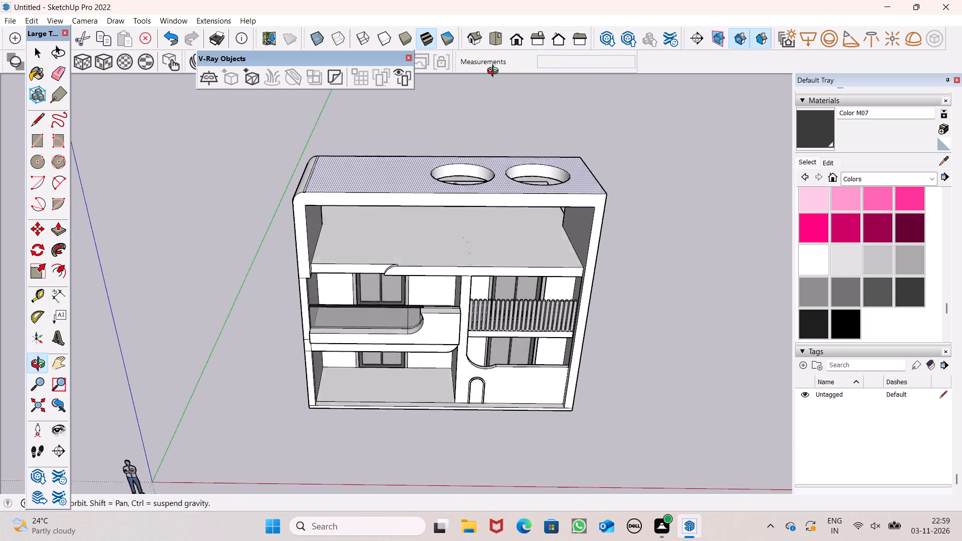
middle_drag(495, 72, 507, 56)
key(space)
Paint the frame slab's underside, the frame's front face and the slab's top with Wood Veneer 01 from the Wood materials.
middle_drag(665, 206, 600, 48)
scroll(642, 81, up, 1)
scroll(600, 48, up, 1)
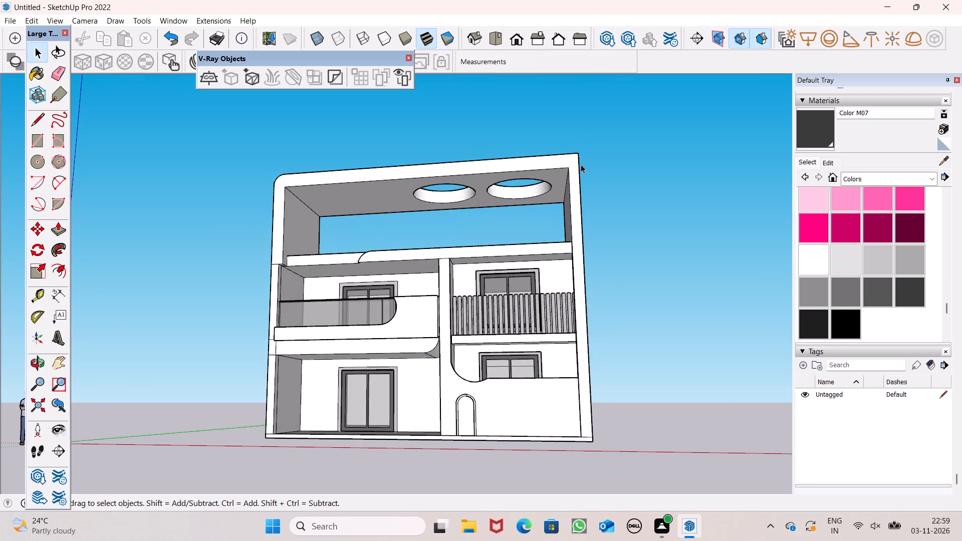
middle_drag(584, 169, 641, 153)
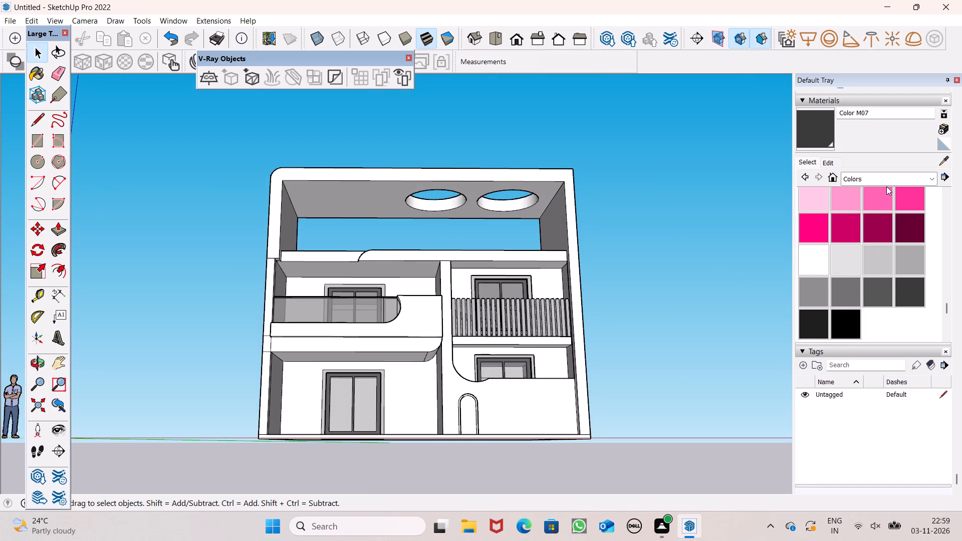
click(886, 176)
click(909, 339)
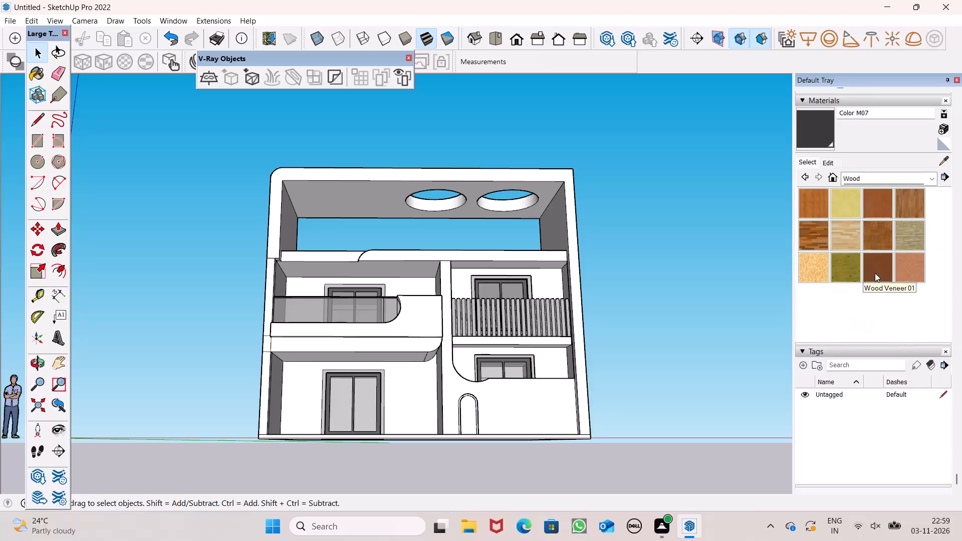
click(875, 272)
click(324, 197)
click(345, 179)
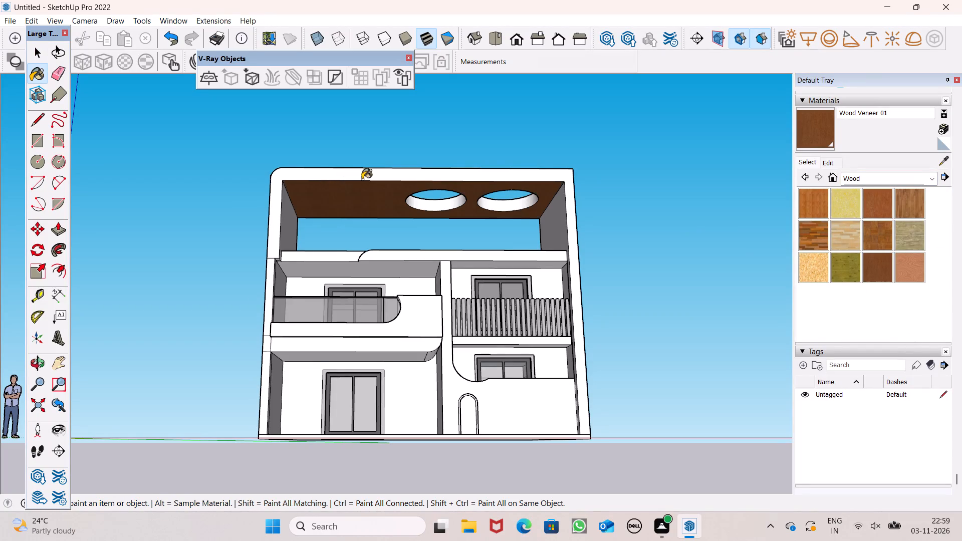
middle_drag(410, 195, 367, 464)
click(340, 186)
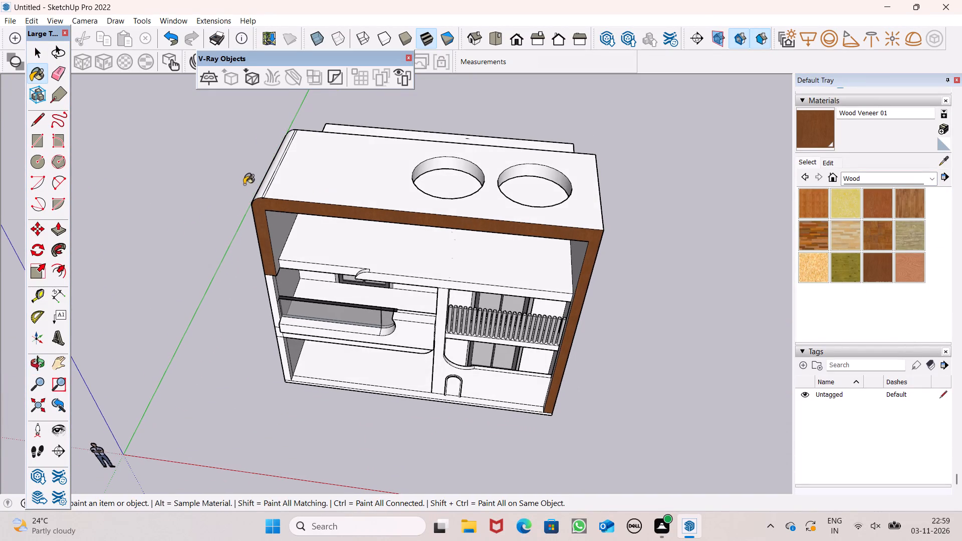
Paint the frame's rounded corner and the outer side face below it with Wood Veneer 01.
middle_drag(244, 184, 574, 130)
scroll(574, 130, up, 1)
scroll(302, 248, up, 3)
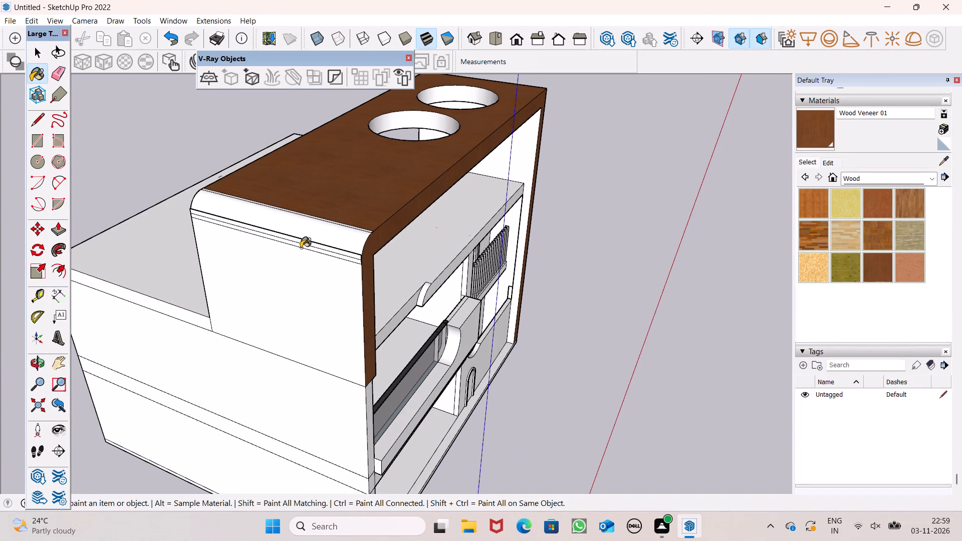
click(316, 230)
click(317, 263)
Draw a 1' 3" line across the frame's front face, from the inner corner to the outer edge on the slat-railed side.
middle_drag(385, 285, 160, 156)
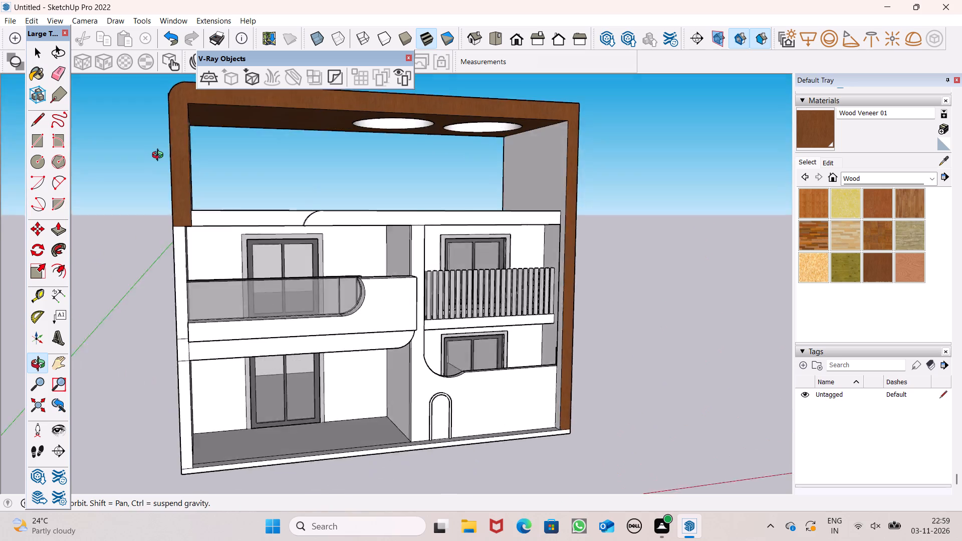
middle_drag(160, 156, 155, 154)
scroll(155, 154, up, 1)
scroll(161, 166, down, 1)
middle_drag(204, 197, 172, 155)
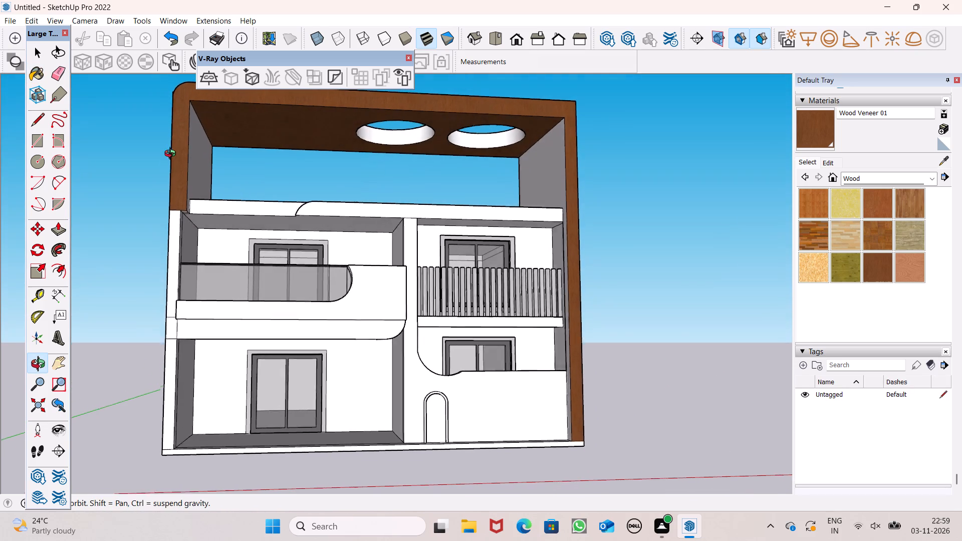
middle_drag(172, 155, 170, 155)
click(34, 117)
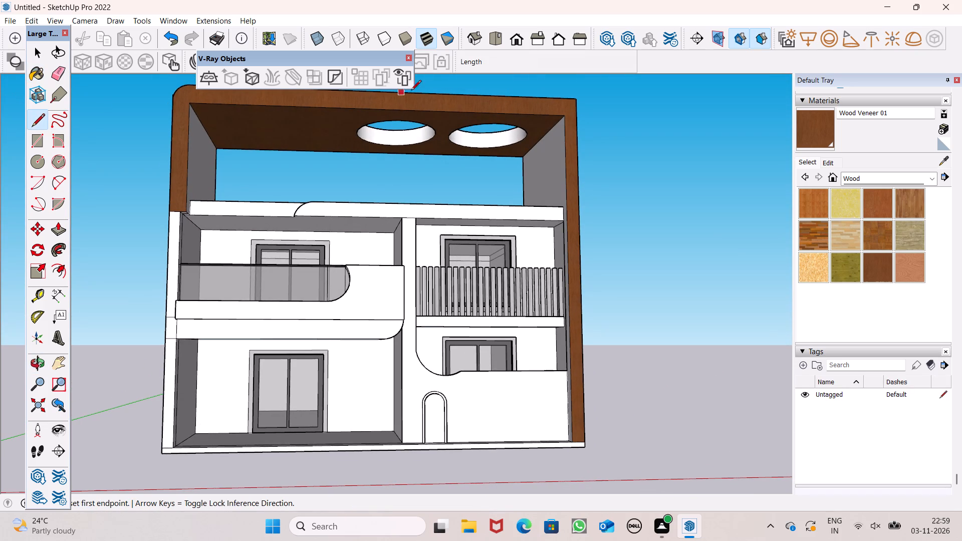
scroll(498, 77, up, 4)
click(579, 131)
click(591, 133)
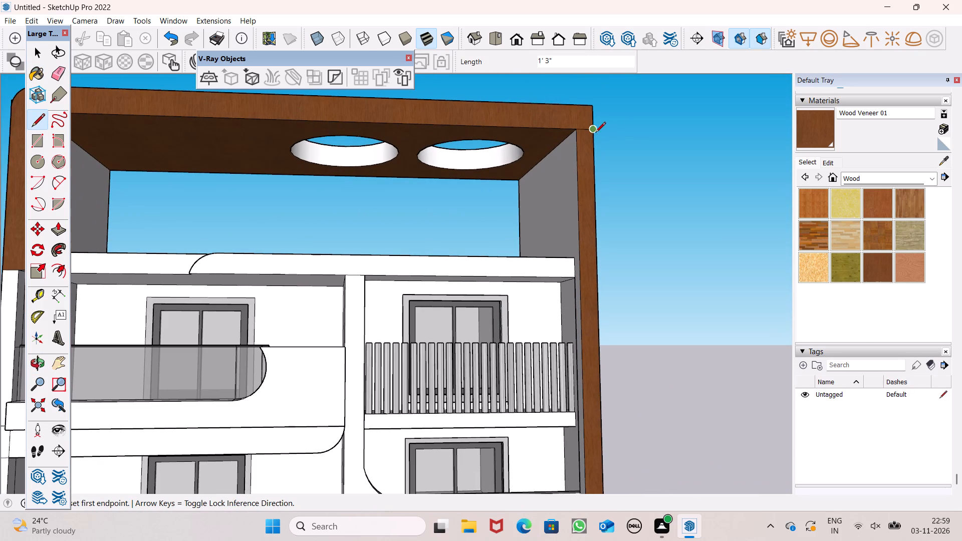
scroll(615, 156, down, 8)
middle_drag(483, 233, 480, 255)
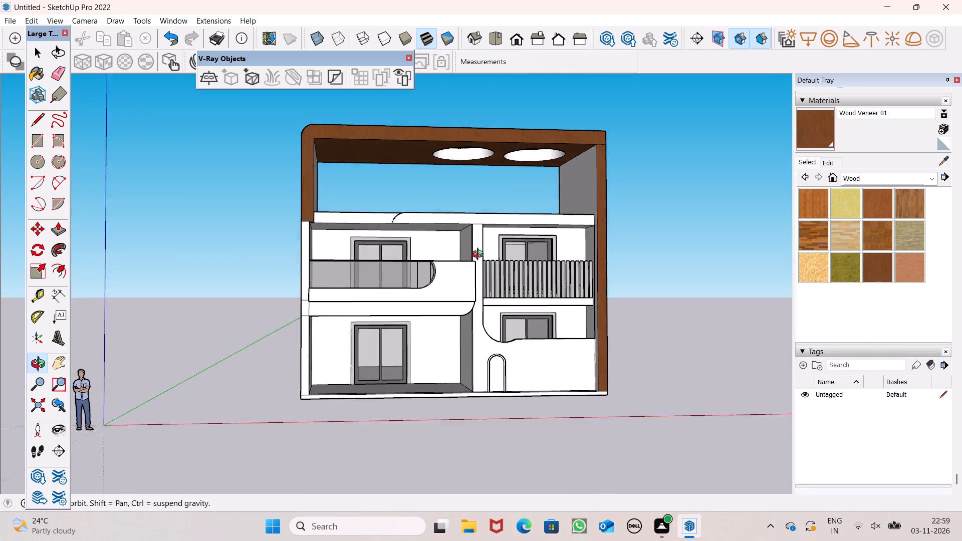
Paint the slab band under the glass-railed balcony, its corner piece and the wall edge above it with Wood Veneer 01.
middle_drag(480, 255, 466, 276)
scroll(449, 286, down, 2)
scroll(305, 298, up, 6)
middle_drag(378, 319, 513, 369)
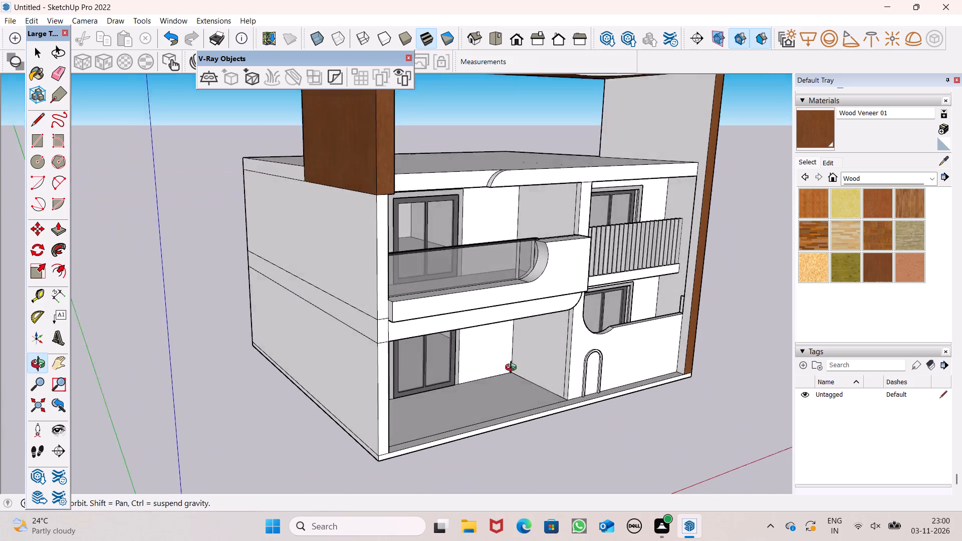
middle_drag(513, 369, 442, 382)
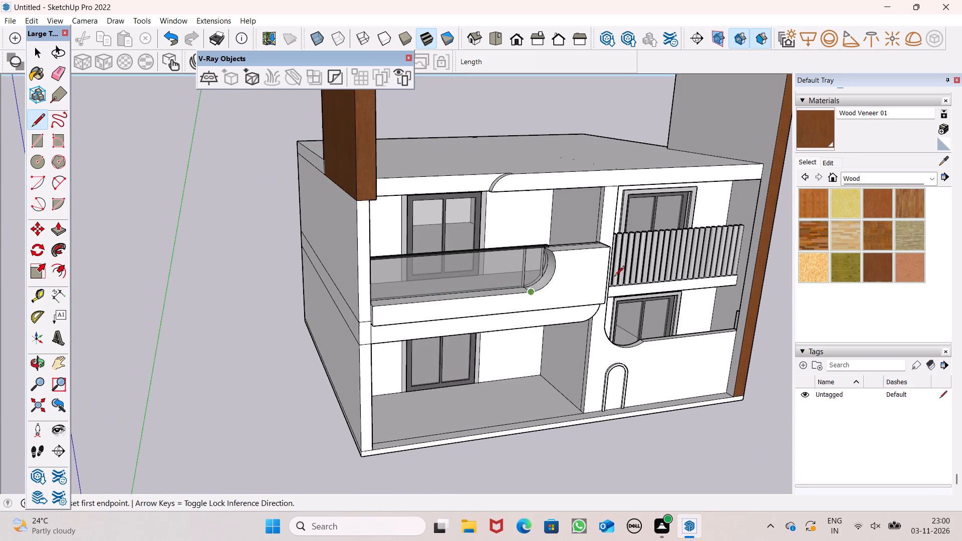
drag(811, 136, 805, 138)
scroll(377, 336, up, 6)
drag(362, 338, 376, 338)
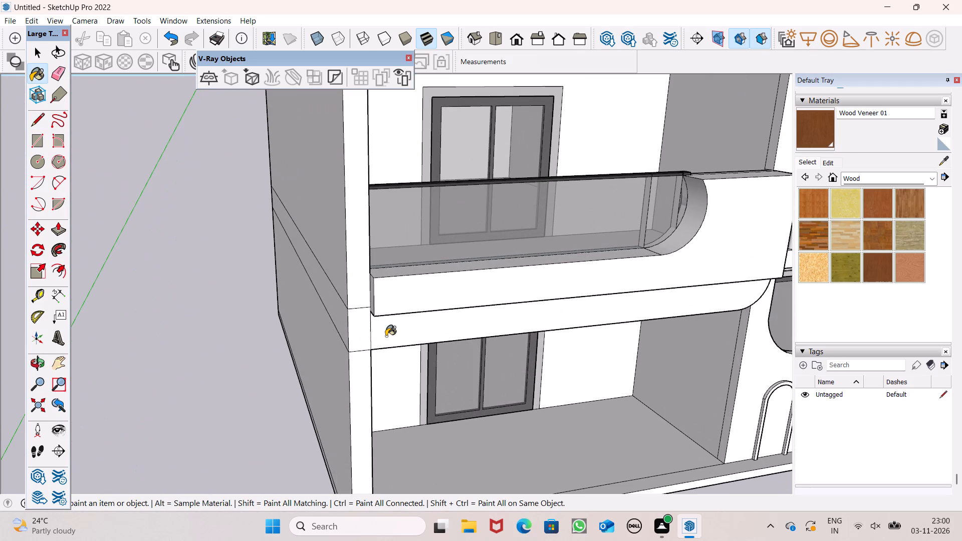
drag(386, 336, 364, 326)
click(357, 292)
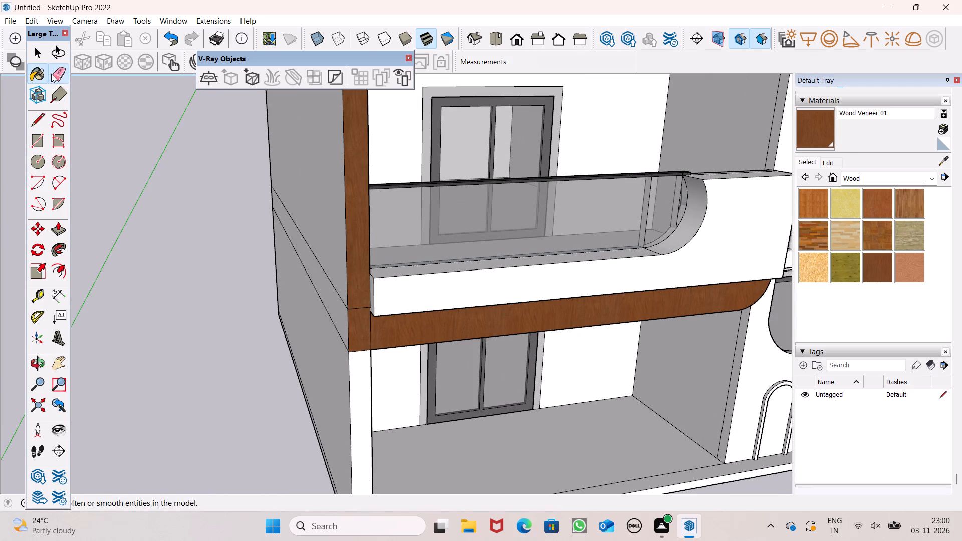
Erase the two seam lines where the wall edge meets the slab band under the glass-railed balcony.
click(51, 74)
drag(351, 313, 355, 300)
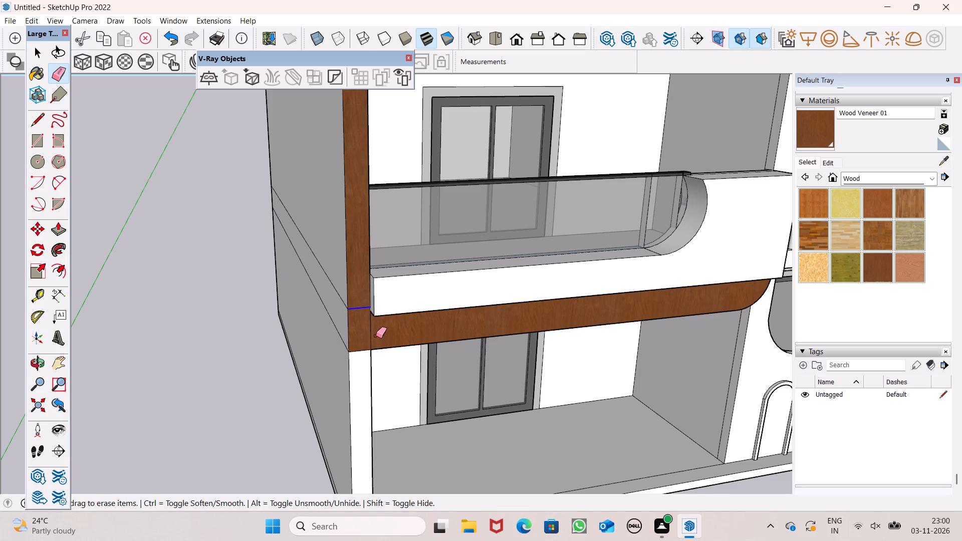
drag(376, 335, 363, 333)
Paint the roof slab's longer front edge section and the ceilings above both upper balconies with Wood Veneer 01.
scroll(264, 248, down, 6)
middle_drag(360, 278, 283, 233)
scroll(197, 213, down, 3)
middle_drag(261, 267, 262, 265)
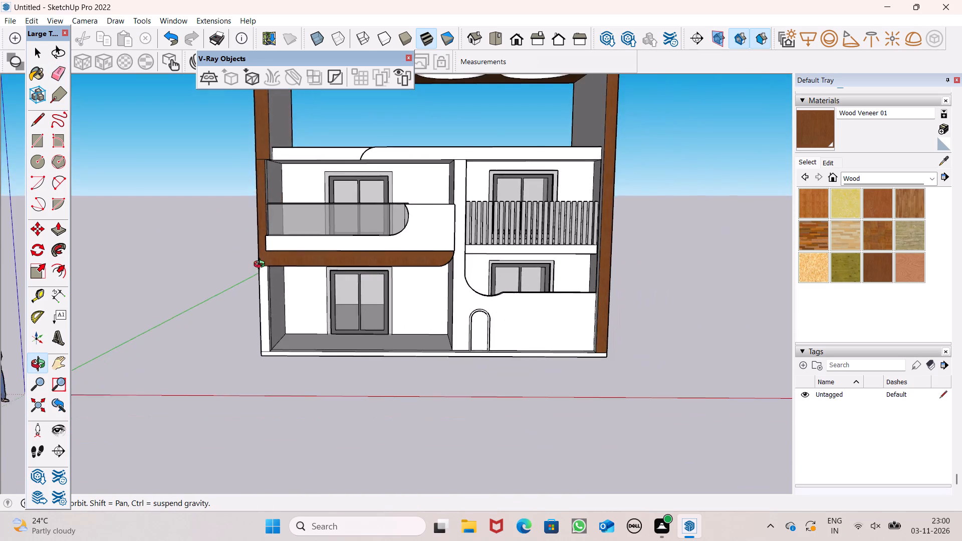
middle_drag(262, 265, 307, 204)
click(827, 138)
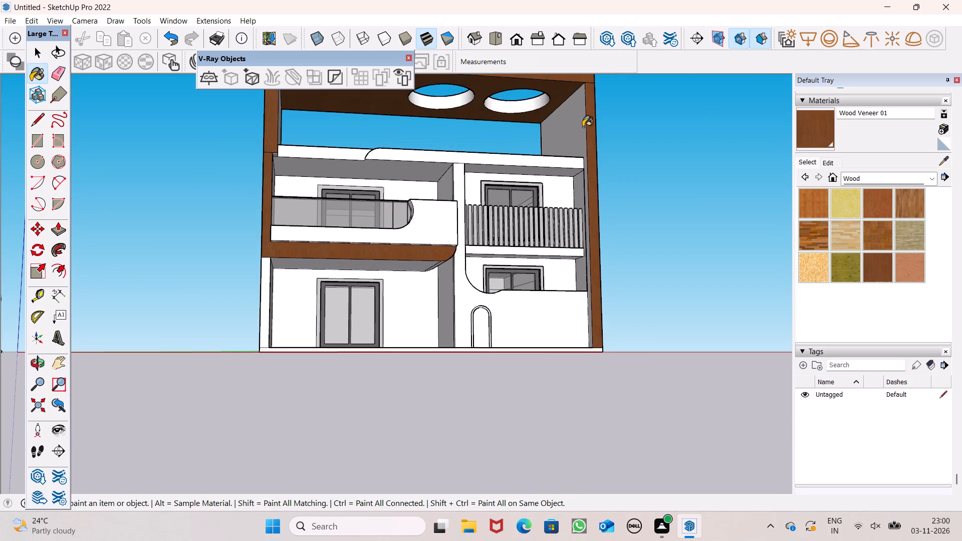
scroll(510, 130, up, 7)
click(319, 181)
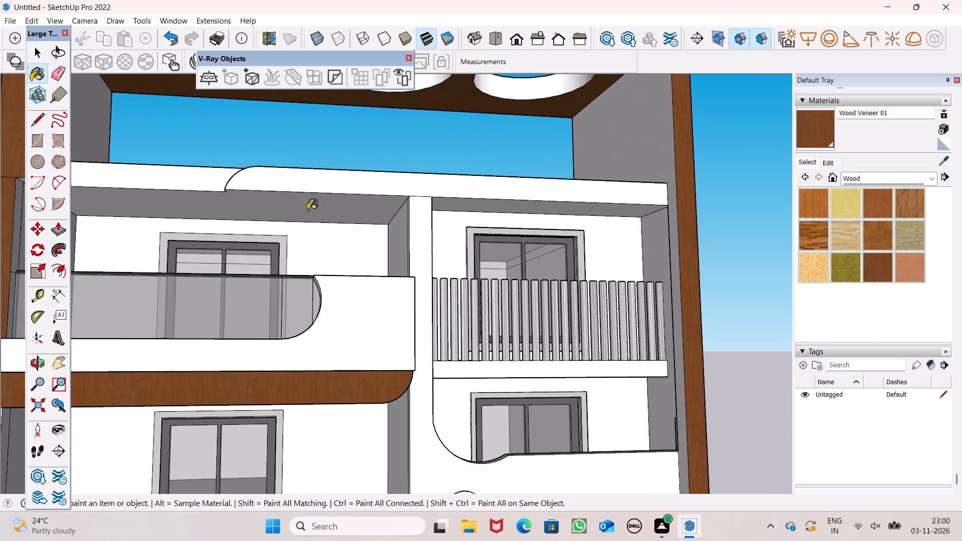
click(309, 210)
middle_drag(435, 205, 438, 278)
scroll(437, 279, up, 1)
scroll(454, 218, down, 3)
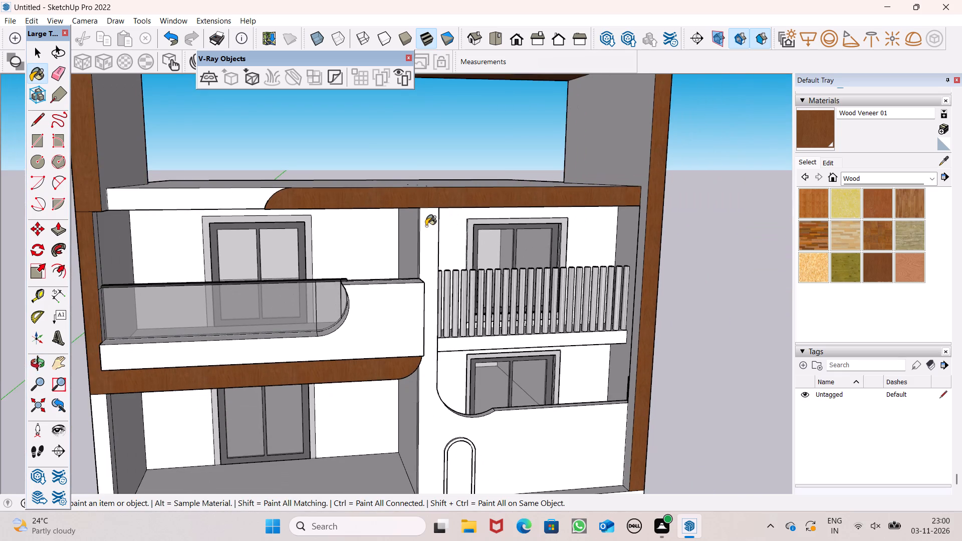
middle_drag(426, 226, 388, 124)
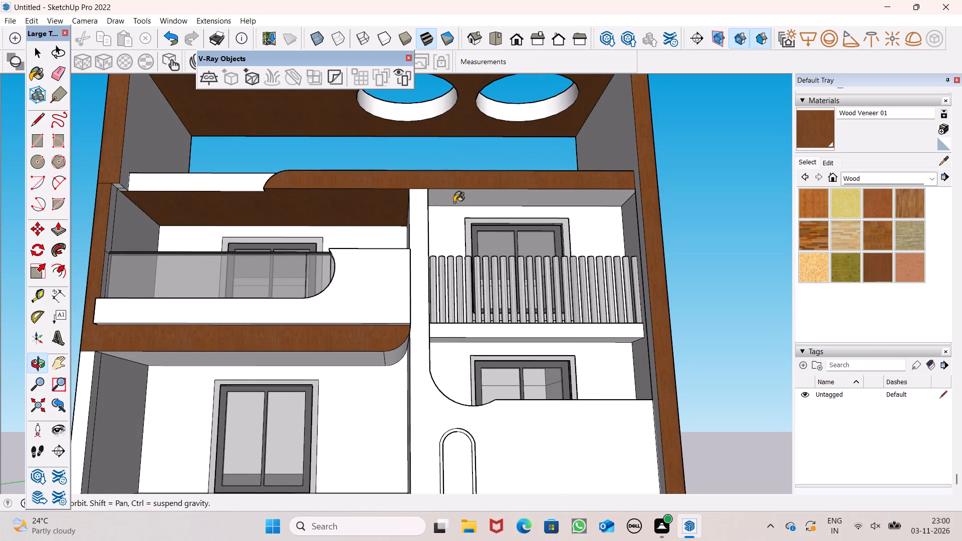
click(454, 202)
middle_drag(468, 198, 476, 308)
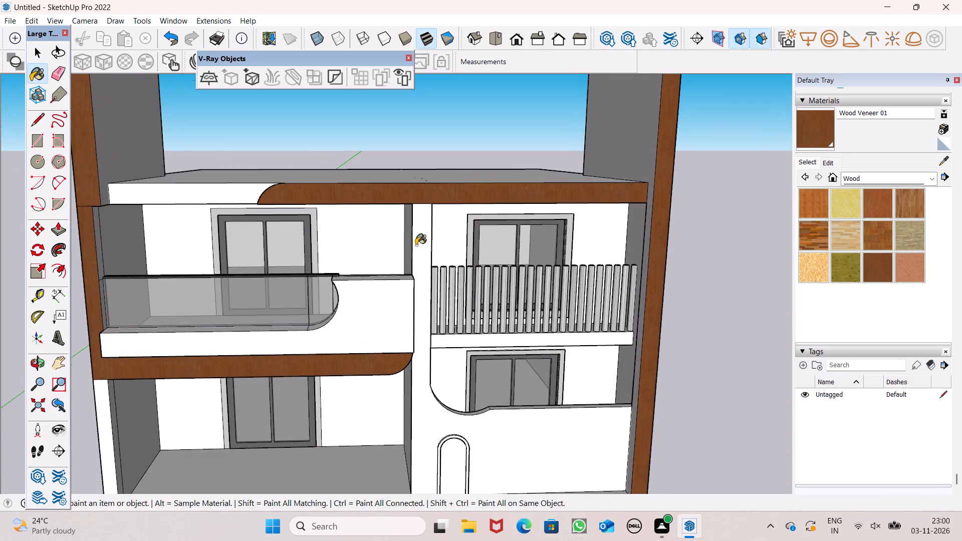
Paint the roof slab's remaining front edge section and the curved step between the two sections with Wood Veneer 01.
scroll(416, 245, down, 3)
middle_drag(412, 244, 394, 293)
click(256, 212)
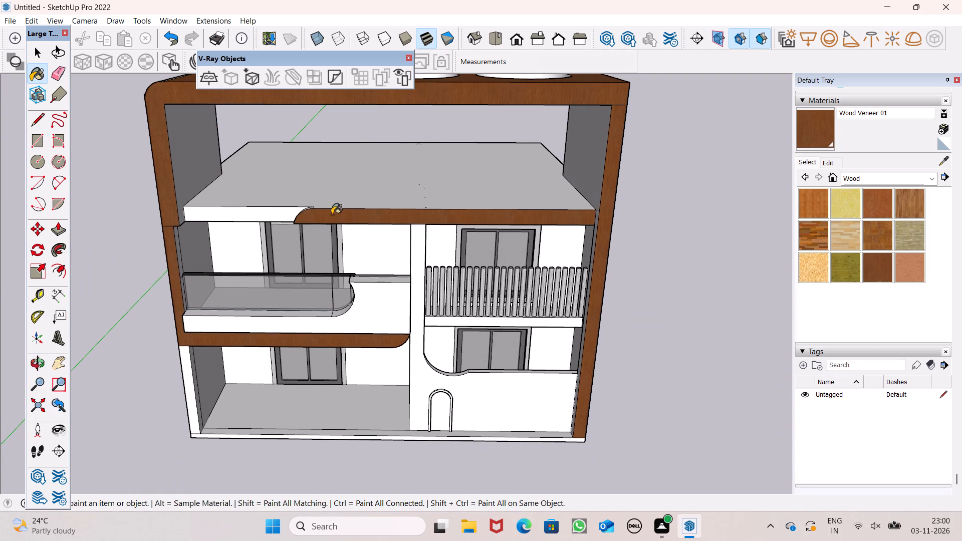
middle_drag(301, 214, 372, 235)
scroll(372, 237, up, 7)
click(301, 217)
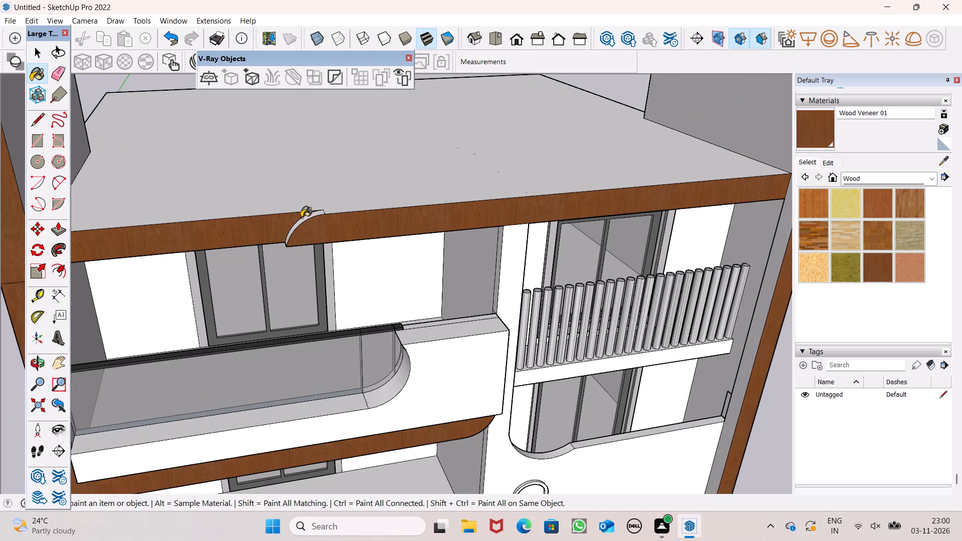
scroll(286, 219, up, 6)
click(304, 228)
Draw a circle of about 5 3/16" radius on top of the roof slab, near the front corner on the glass-railed side.
scroll(313, 206, down, 5)
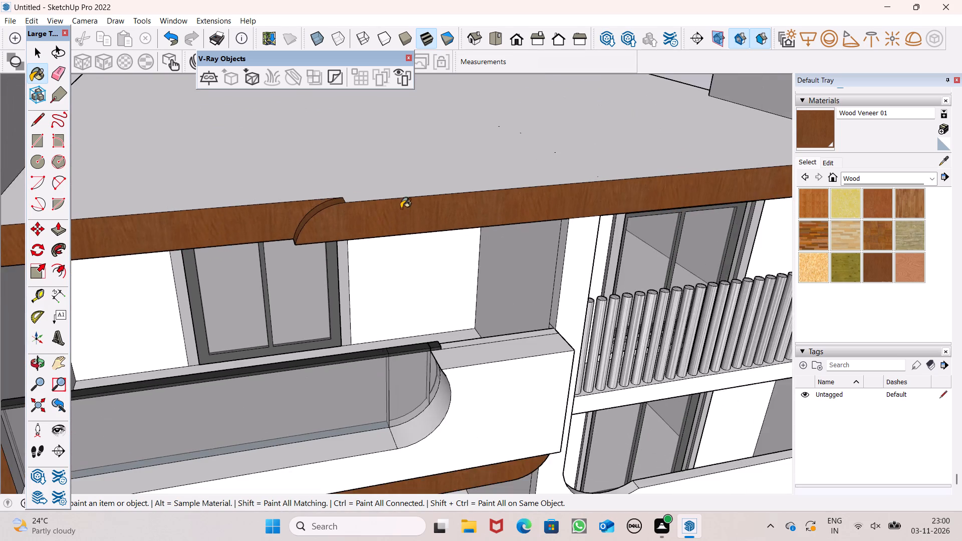
middle_drag(401, 208, 340, 205)
scroll(317, 195, down, 6)
middle_drag(315, 197, 329, 210)
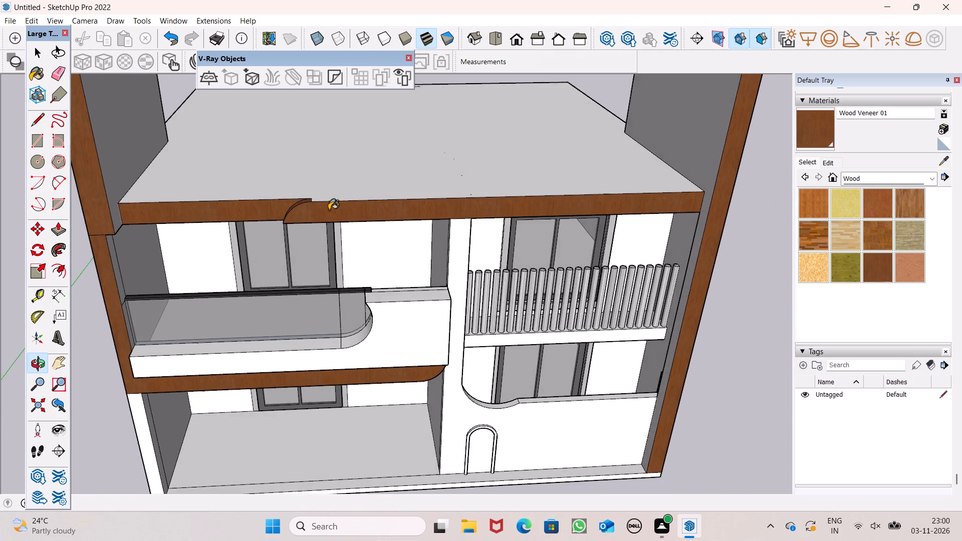
middle_drag(329, 210, 328, 209)
scroll(310, 186, down, 7)
middle_drag(384, 202, 350, 225)
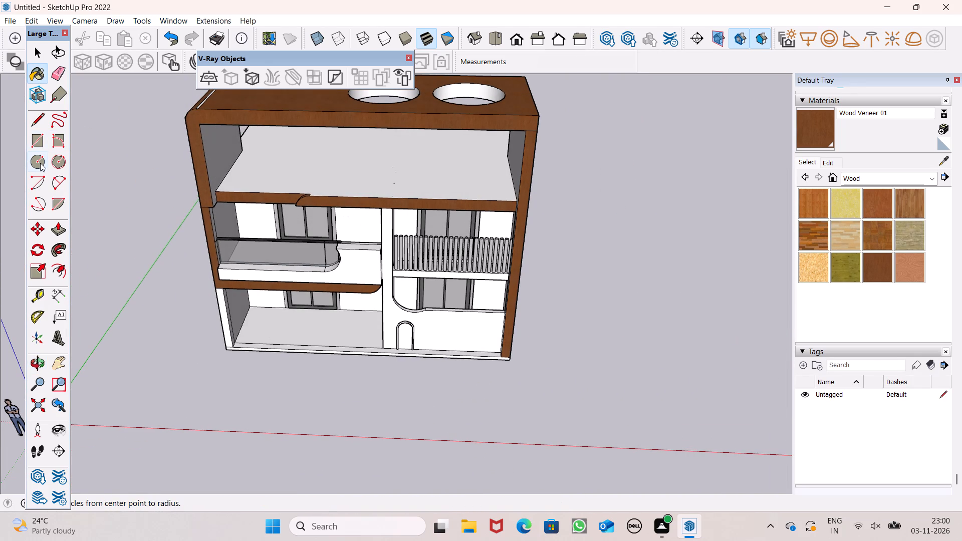
click(40, 163)
scroll(234, 191, down, 1)
scroll(198, 187, up, 9)
scroll(254, 175, down, 6)
middle_drag(289, 212, 303, 271)
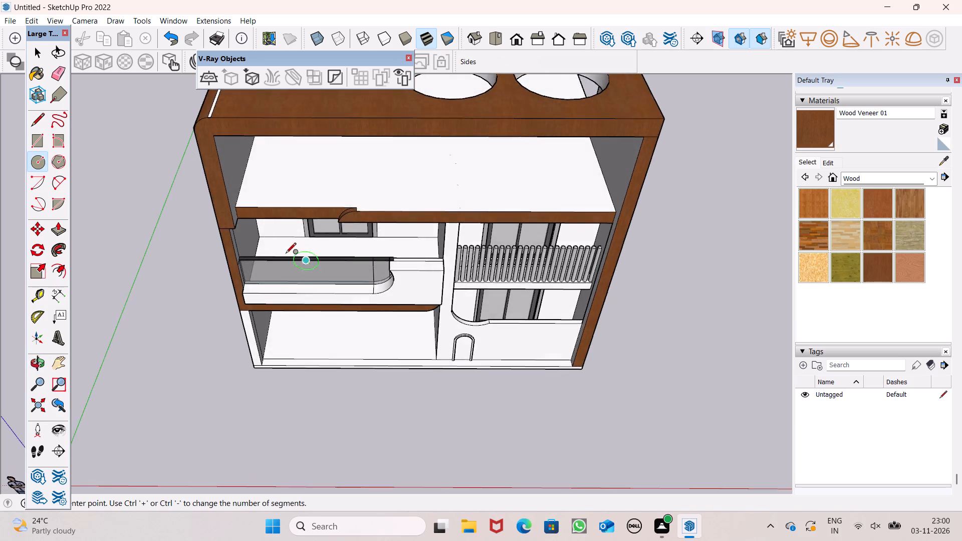
scroll(261, 233, up, 8)
scroll(220, 168, up, 5)
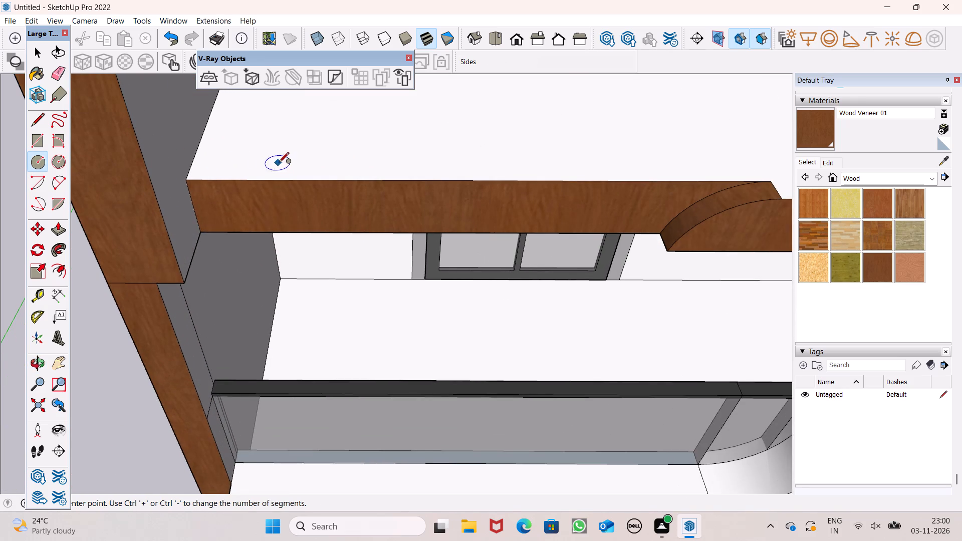
scroll(278, 148, down, 2)
middle_drag(295, 159, 293, 212)
scroll(254, 197, up, 4)
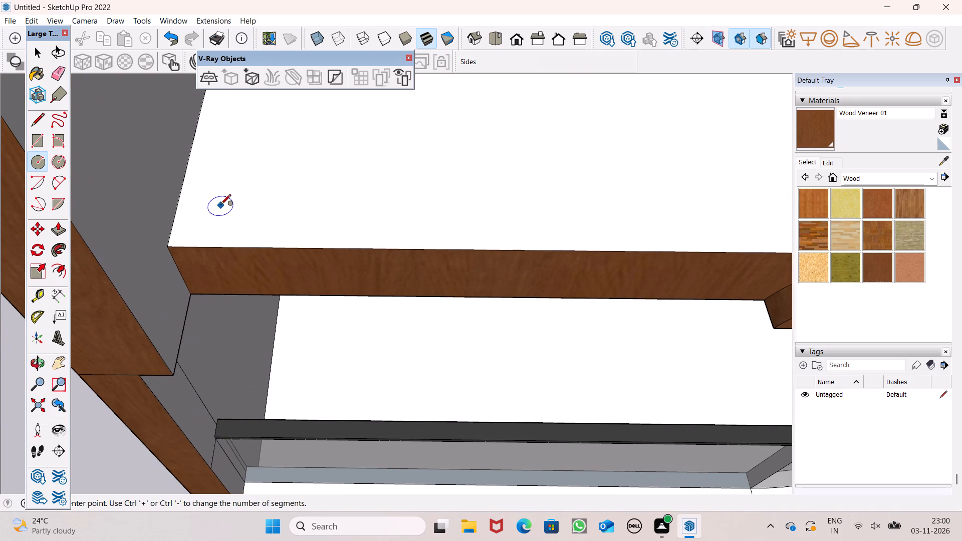
click(220, 205)
click(230, 223)
Copy the circle about 1' 3" along the slab's front edge and repeat the copy 8 times to form a row.
key(space)
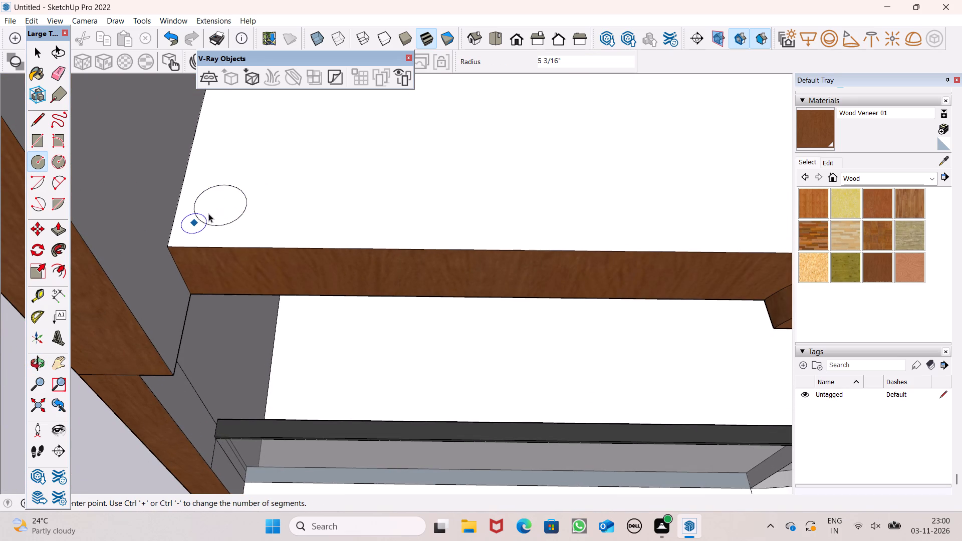
double_click(209, 212)
double_click(212, 212)
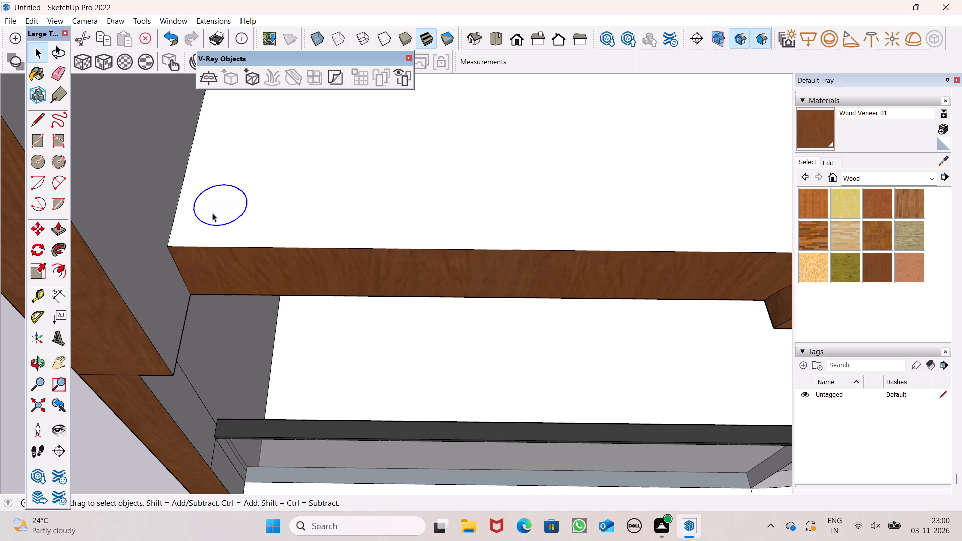
key(m)
key(Return)
drag(222, 210, 290, 207)
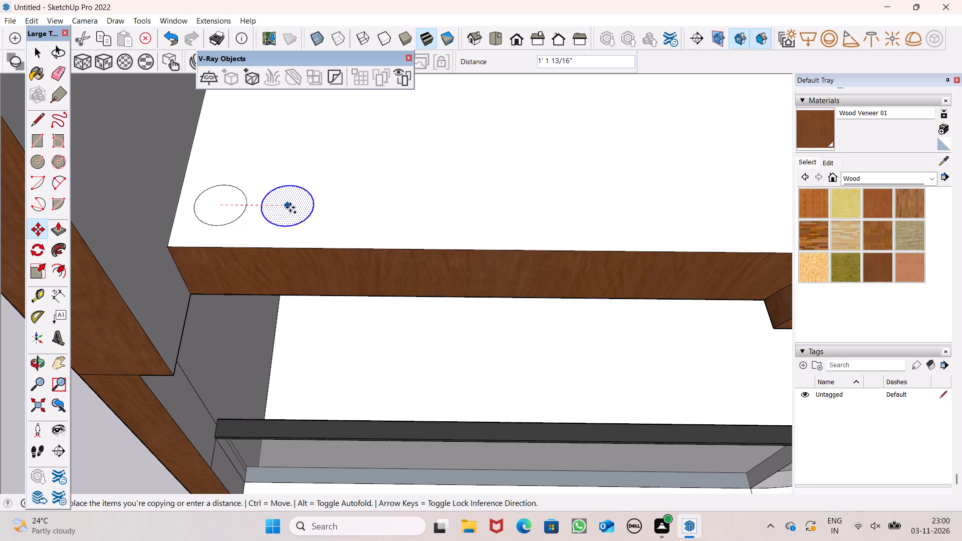
drag(290, 207, 296, 208)
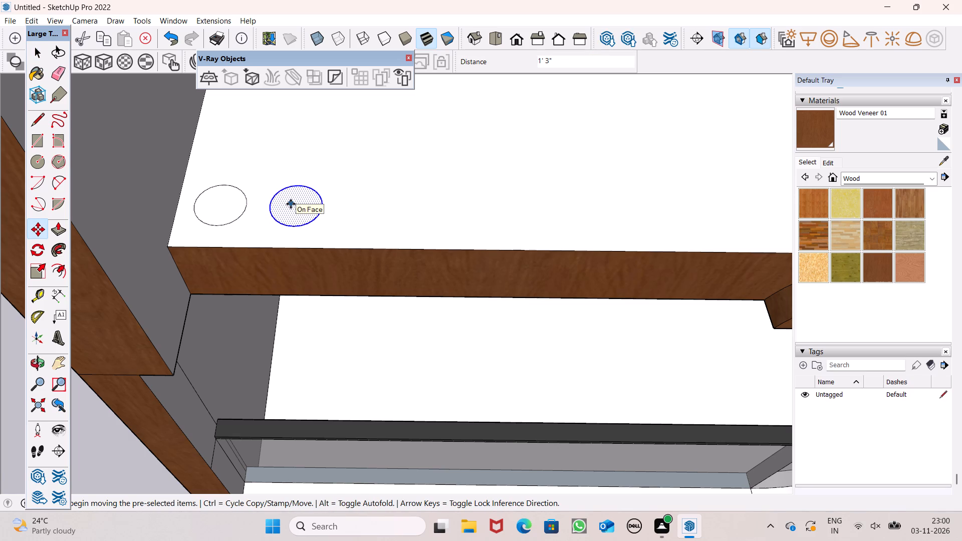
key(shift+asterisk)
key(8)
key(Return)
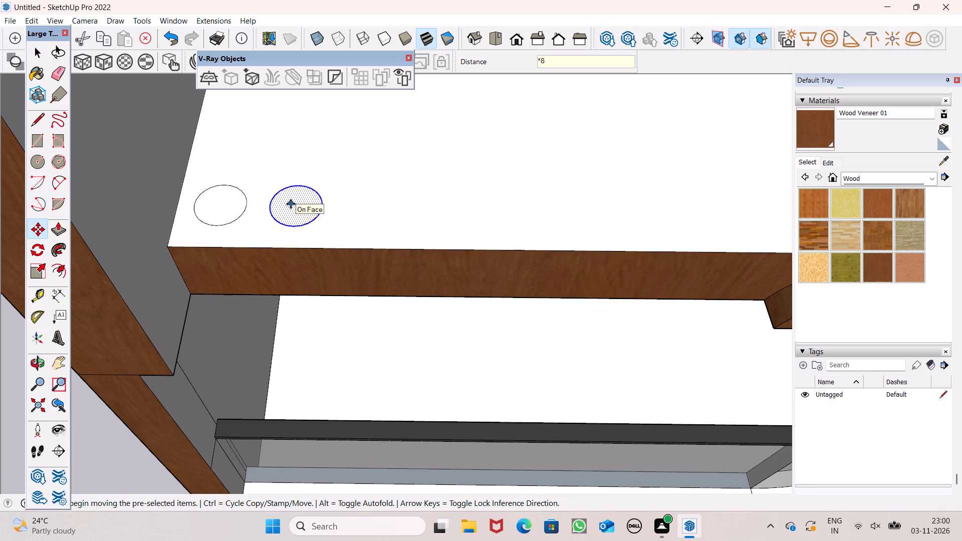
key(space)
Paint all nine circles in the row with Metal Corrugated Shiny from the Metal materials.
scroll(399, 240, down, 7)
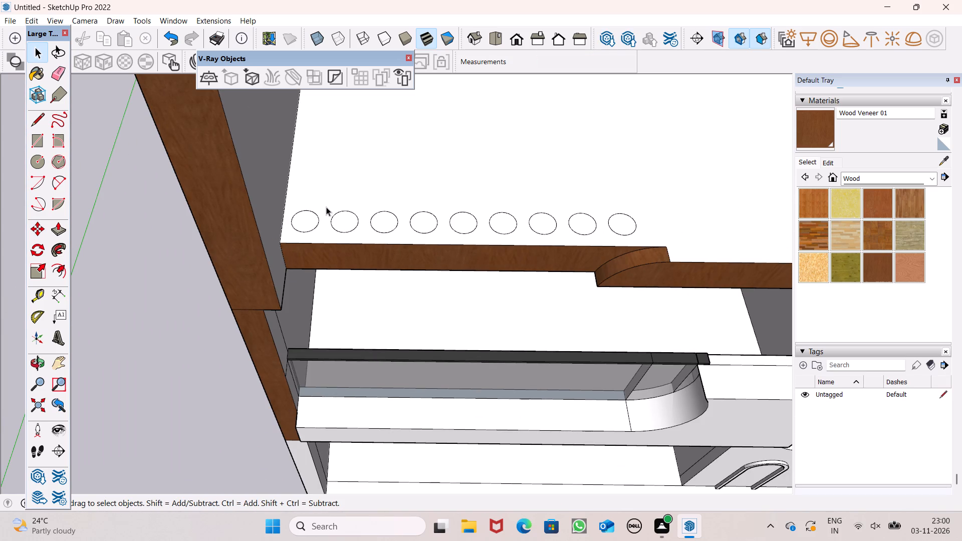
click(865, 179)
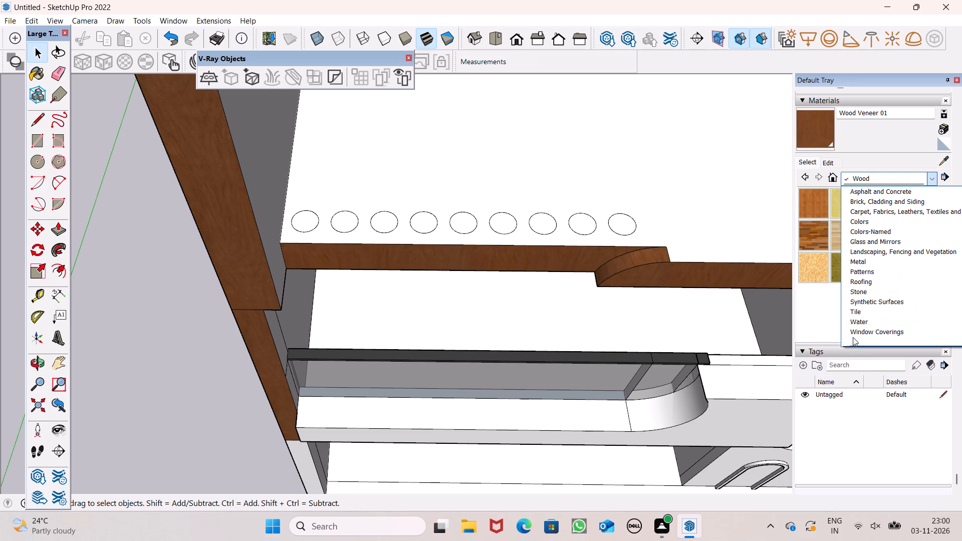
click(857, 262)
click(871, 208)
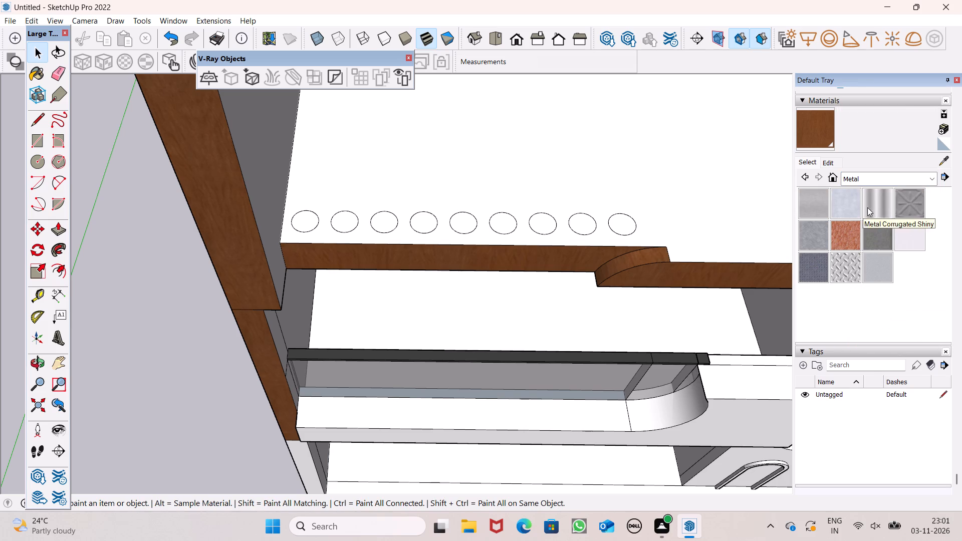
click(626, 221)
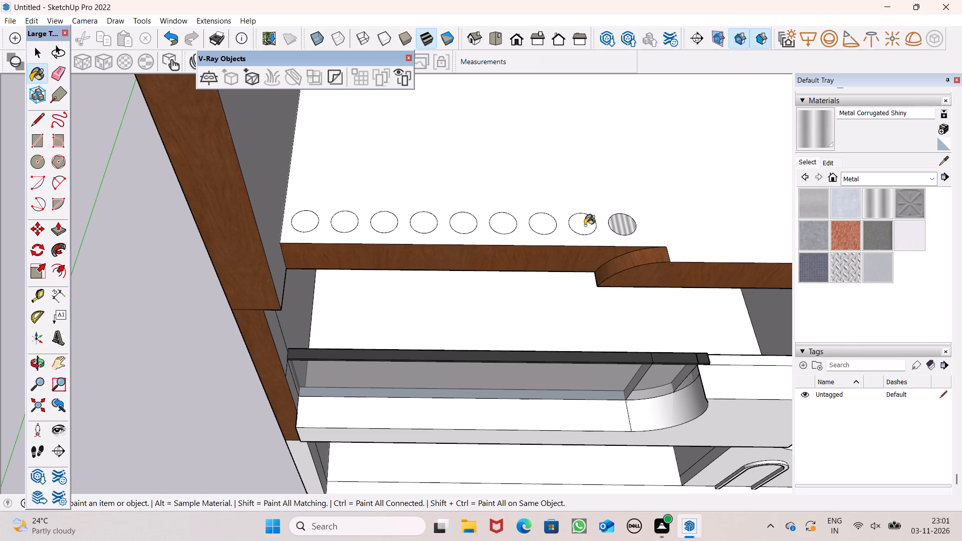
click(585, 225)
click(538, 224)
click(500, 224)
click(460, 224)
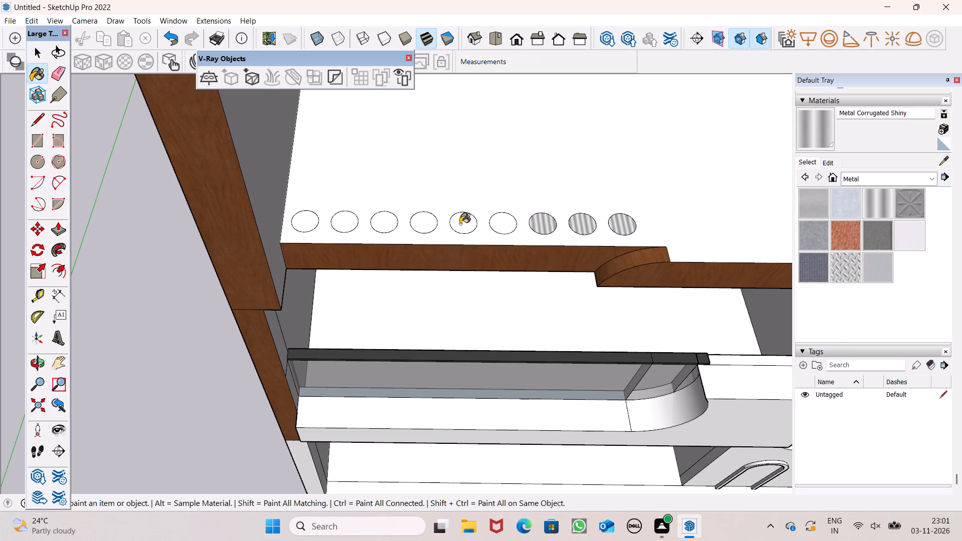
click(418, 220)
click(395, 223)
click(350, 220)
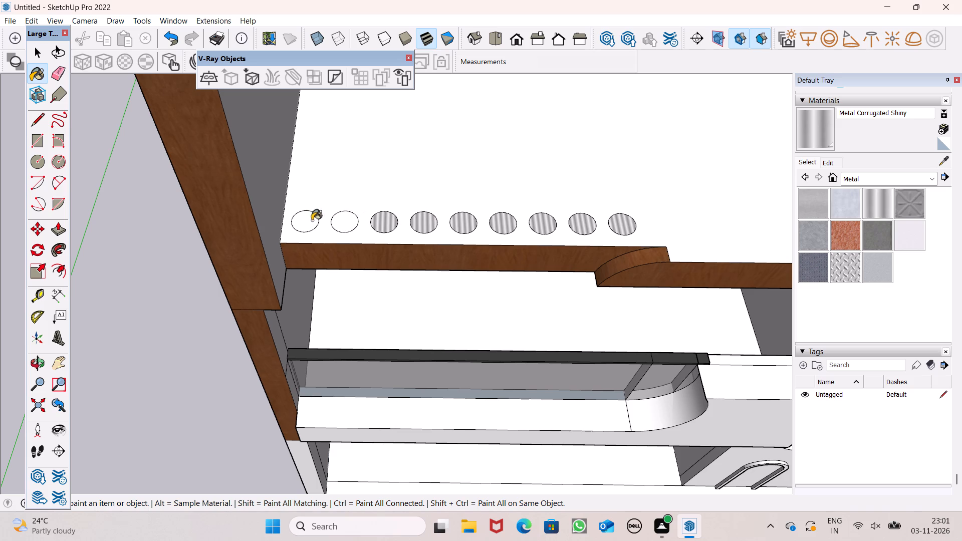
click(310, 220)
Pull the first three circles, starting from the frame's side wall, up 5' into round metal posts.
click(59, 227)
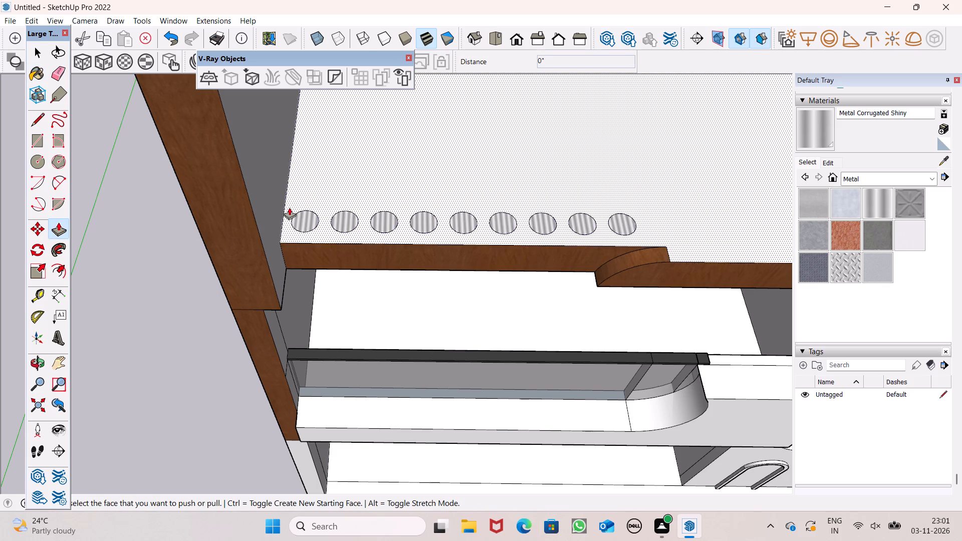
drag(306, 221, 317, 118)
text(5')
key(Return)
drag(344, 224, 298, 111)
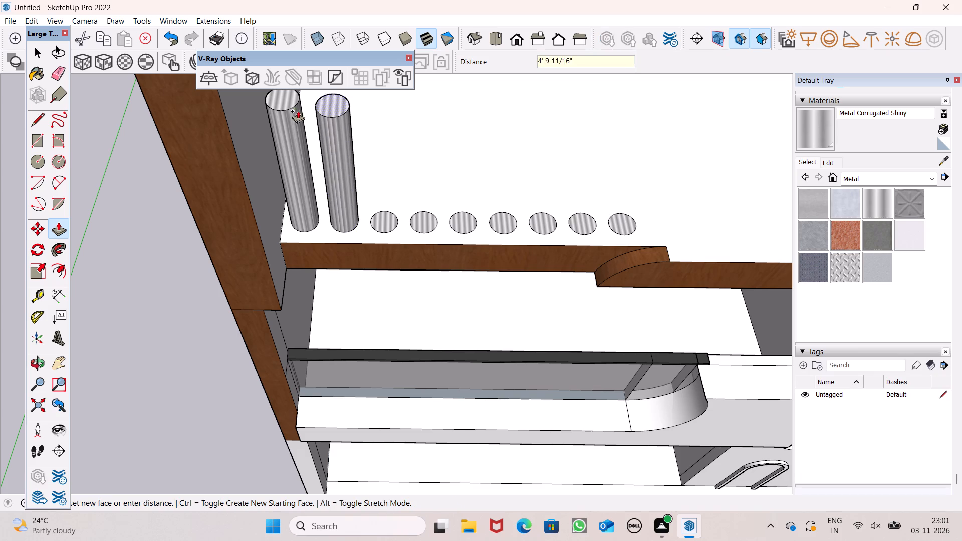
drag(298, 111, 295, 110)
drag(383, 222, 347, 107)
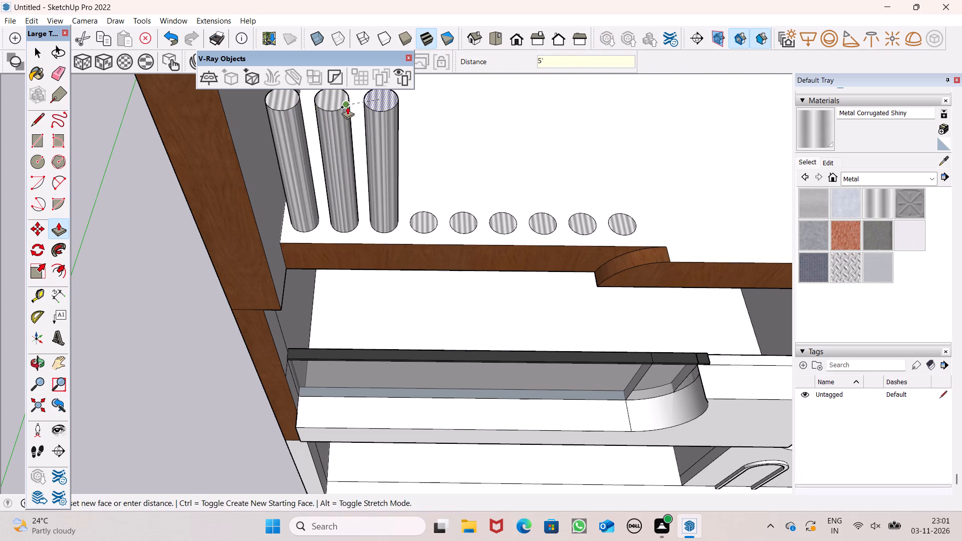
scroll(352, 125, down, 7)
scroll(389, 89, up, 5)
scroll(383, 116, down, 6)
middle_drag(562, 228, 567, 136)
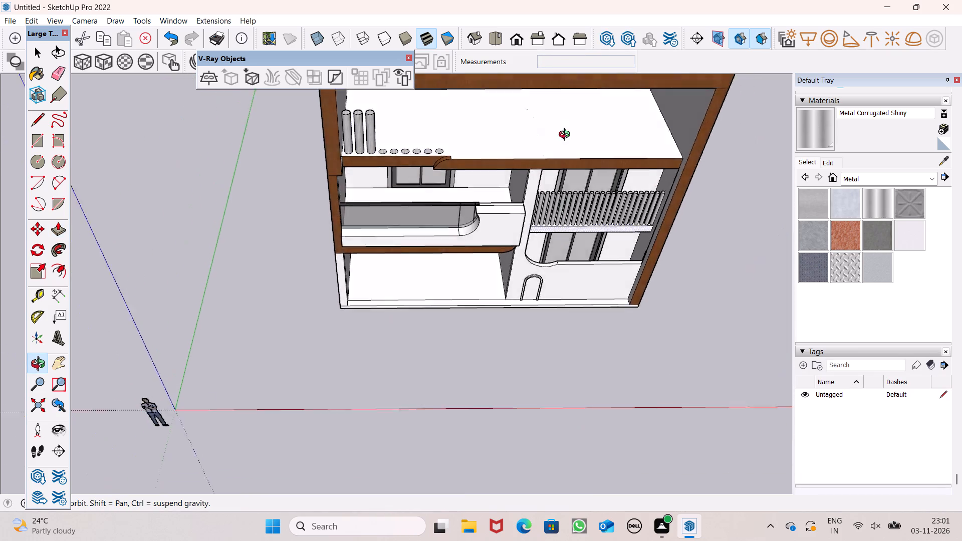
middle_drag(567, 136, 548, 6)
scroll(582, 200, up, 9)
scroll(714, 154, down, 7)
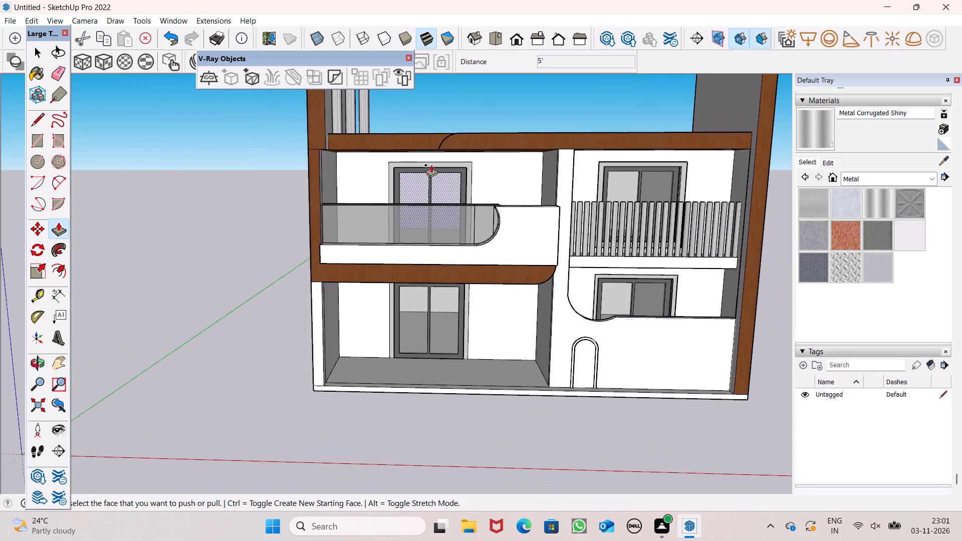
Pull the remaining six circles in the row on the roof slab up 5' to match the first three posts.
scroll(388, 197, down, 5)
scroll(366, 128, up, 9)
middle_drag(421, 194, 430, 263)
scroll(430, 263, up, 6)
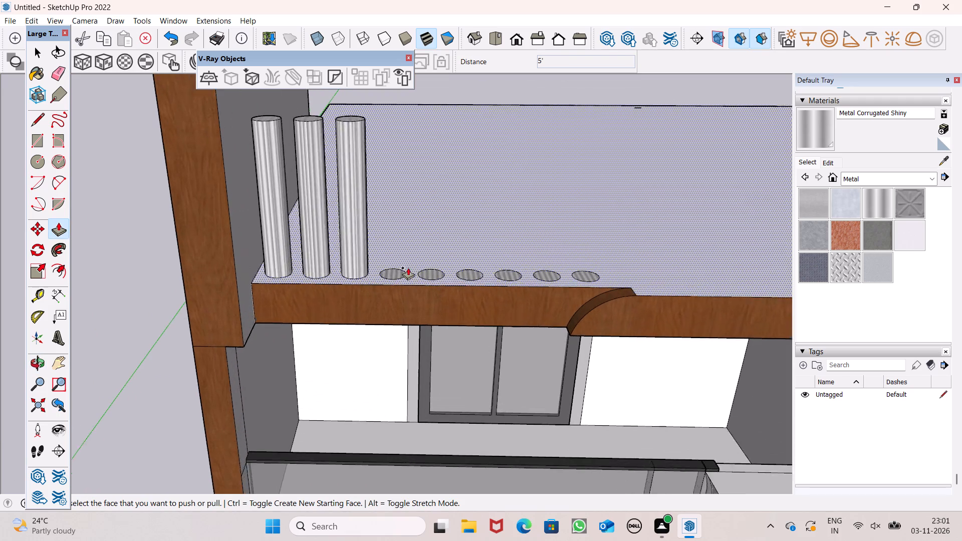
scroll(401, 280, down, 8)
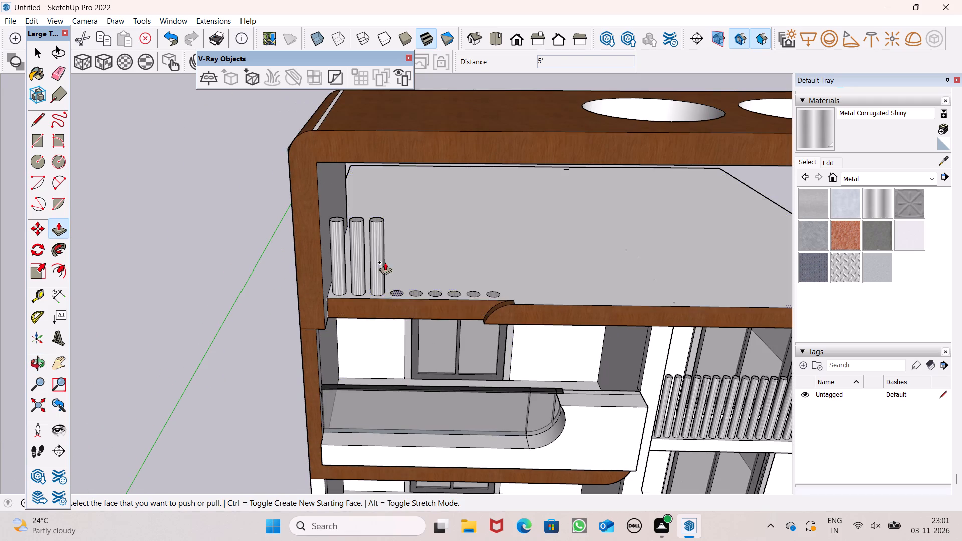
scroll(379, 220, up, 8)
drag(422, 393, 361, 247)
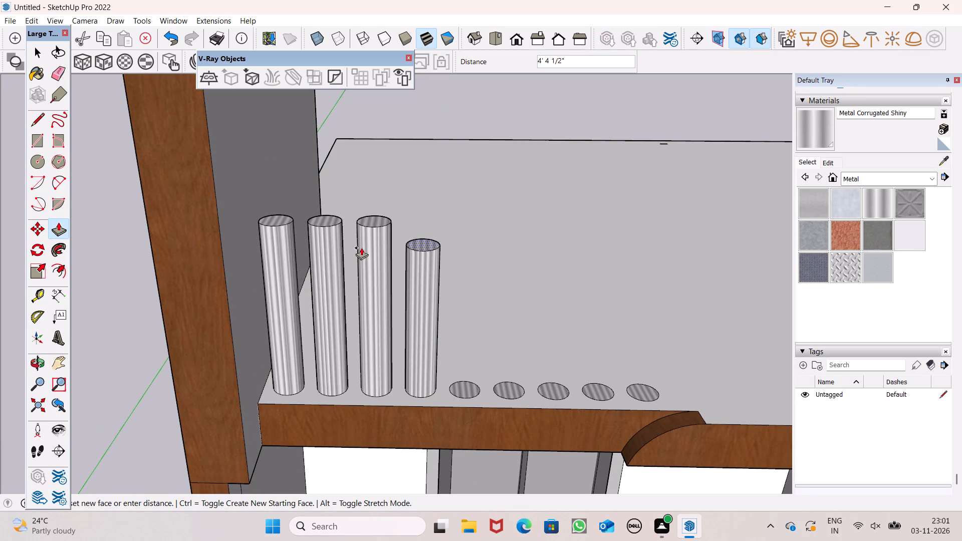
drag(361, 247, 371, 225)
drag(464, 385, 409, 213)
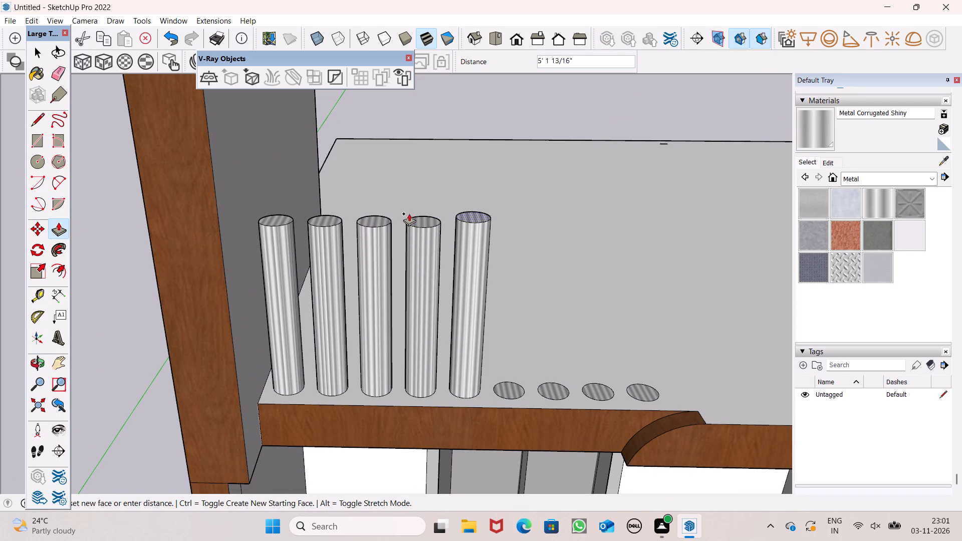
drag(409, 213, 408, 219)
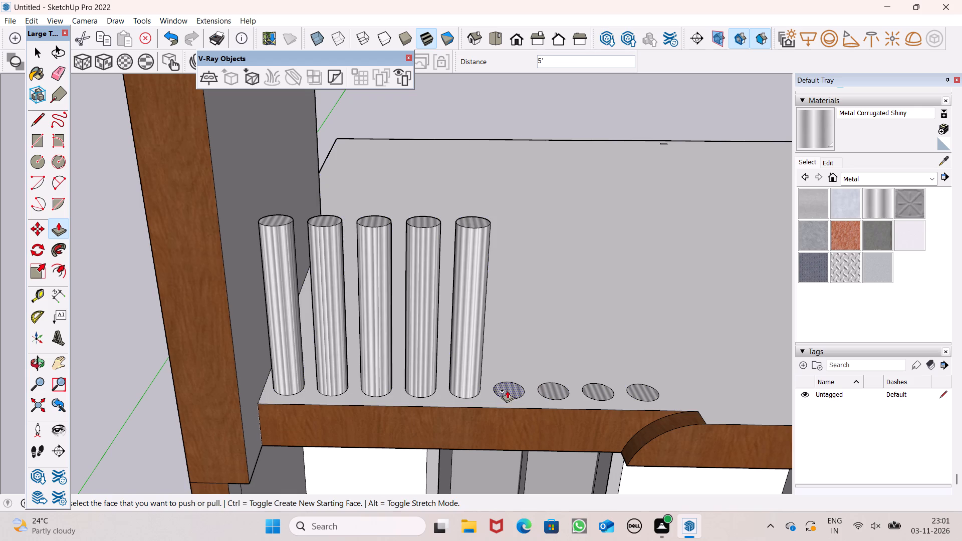
drag(508, 390, 478, 229)
drag(557, 393, 558, 370)
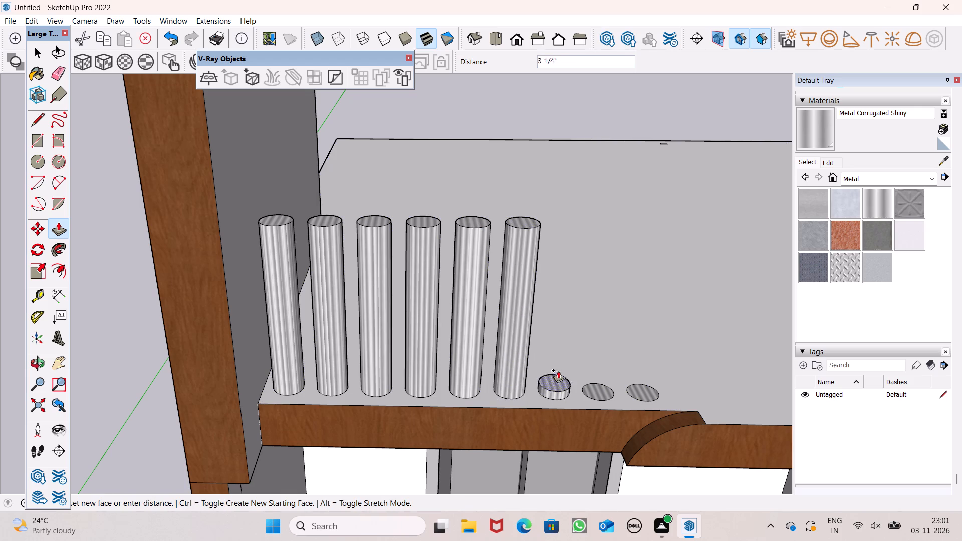
drag(558, 370, 529, 227)
drag(597, 385, 571, 231)
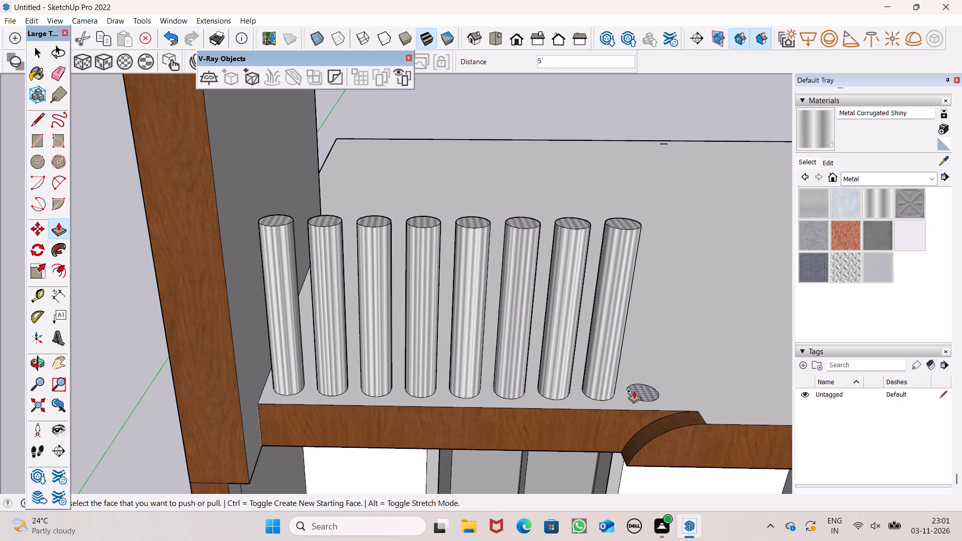
drag(635, 386, 628, 227)
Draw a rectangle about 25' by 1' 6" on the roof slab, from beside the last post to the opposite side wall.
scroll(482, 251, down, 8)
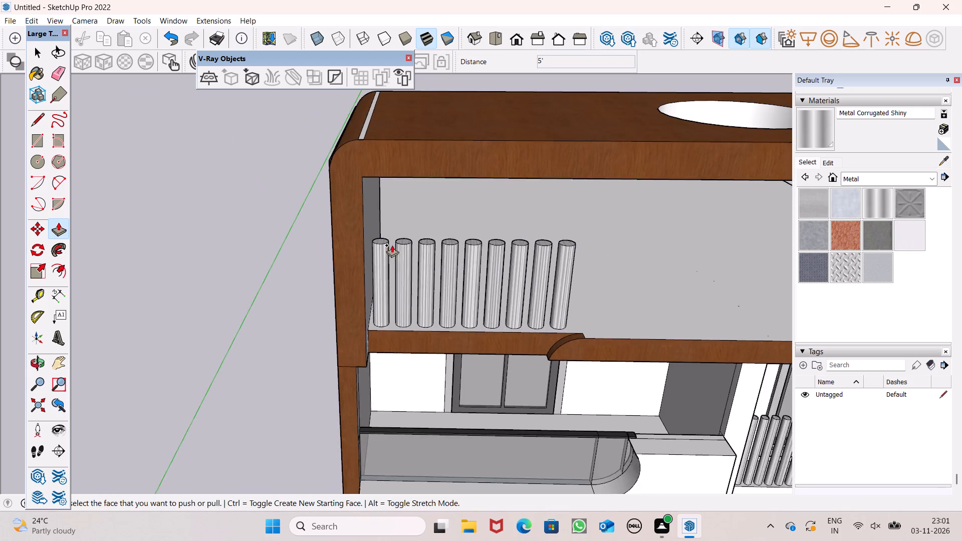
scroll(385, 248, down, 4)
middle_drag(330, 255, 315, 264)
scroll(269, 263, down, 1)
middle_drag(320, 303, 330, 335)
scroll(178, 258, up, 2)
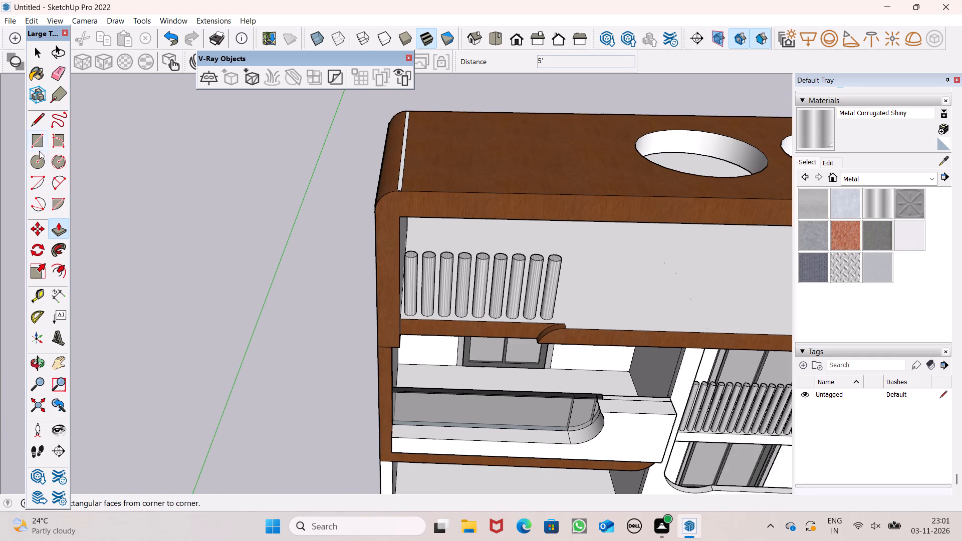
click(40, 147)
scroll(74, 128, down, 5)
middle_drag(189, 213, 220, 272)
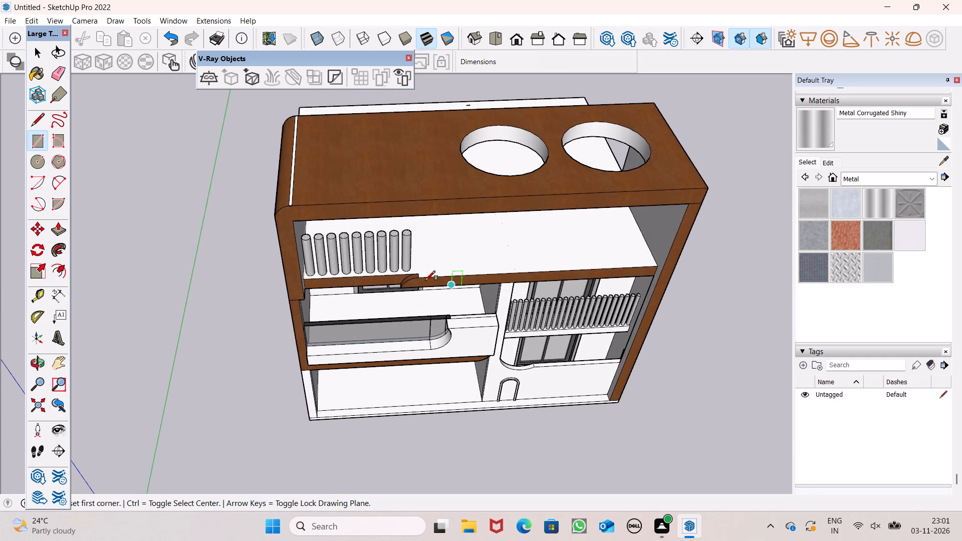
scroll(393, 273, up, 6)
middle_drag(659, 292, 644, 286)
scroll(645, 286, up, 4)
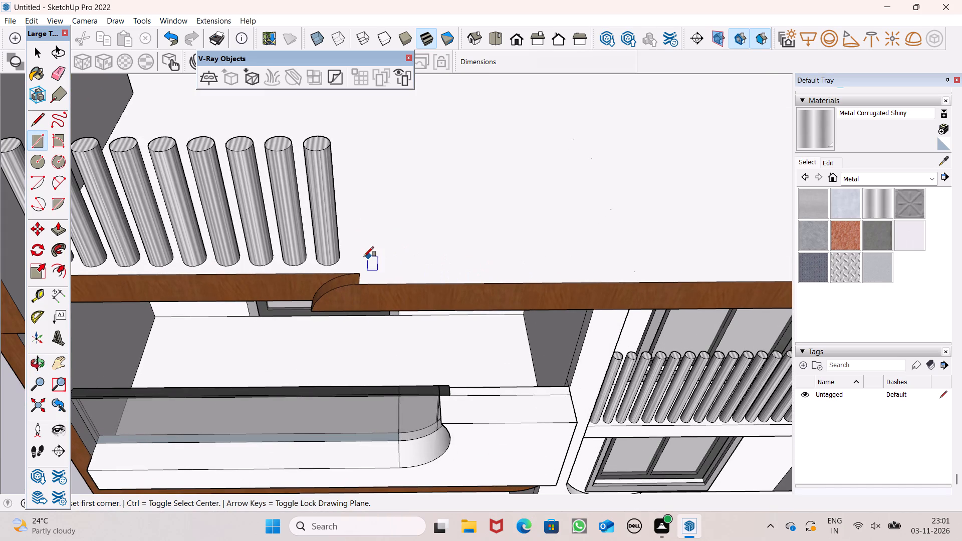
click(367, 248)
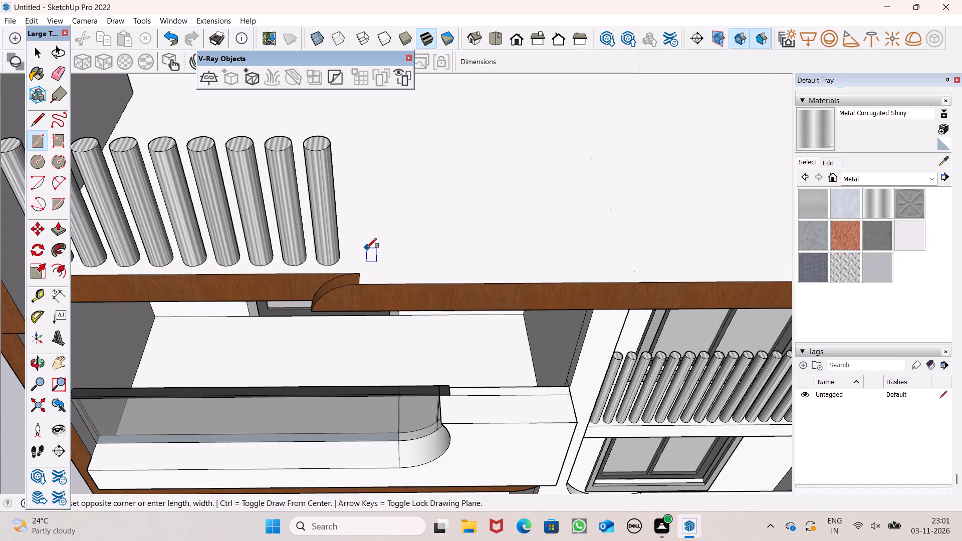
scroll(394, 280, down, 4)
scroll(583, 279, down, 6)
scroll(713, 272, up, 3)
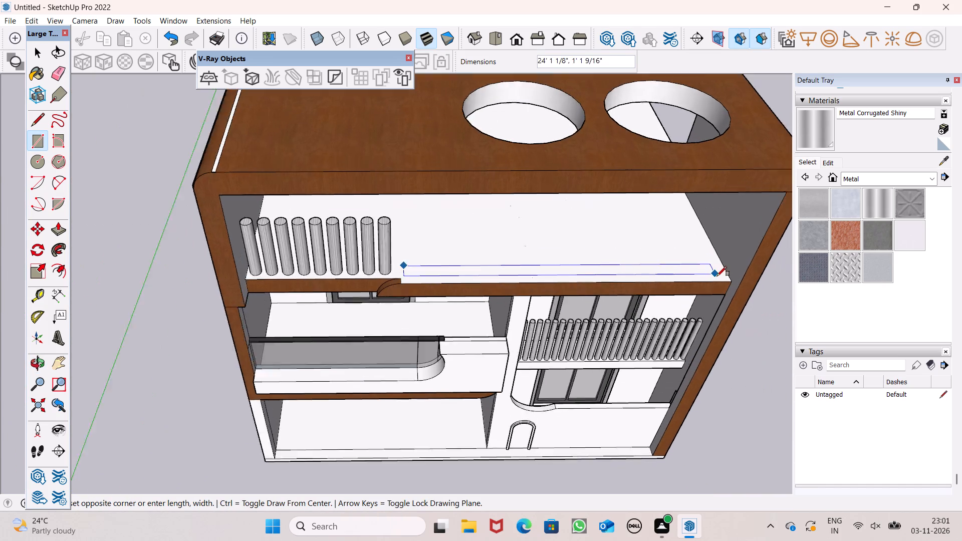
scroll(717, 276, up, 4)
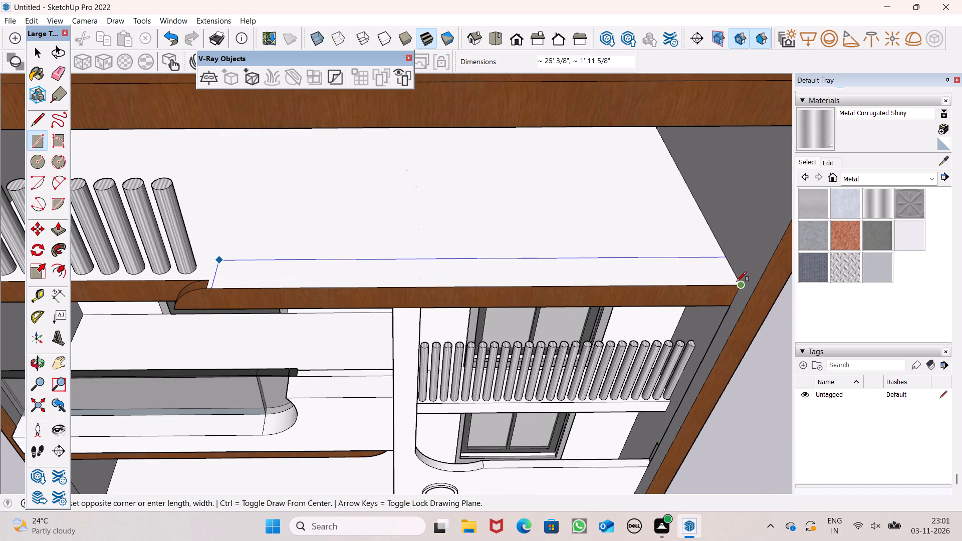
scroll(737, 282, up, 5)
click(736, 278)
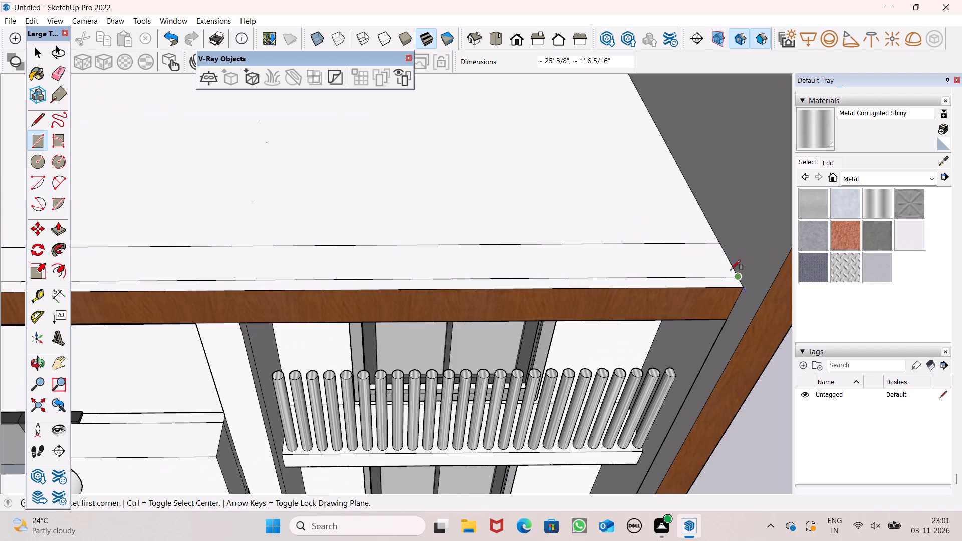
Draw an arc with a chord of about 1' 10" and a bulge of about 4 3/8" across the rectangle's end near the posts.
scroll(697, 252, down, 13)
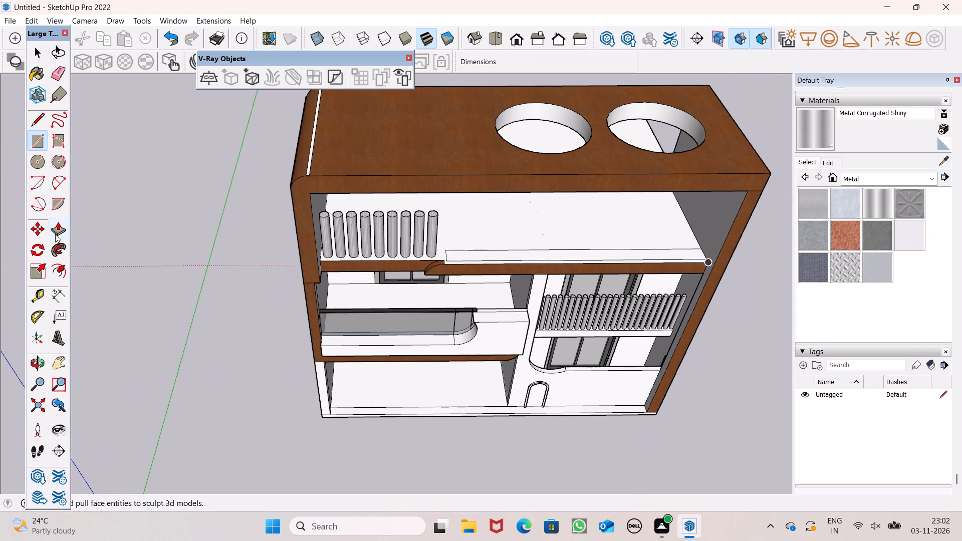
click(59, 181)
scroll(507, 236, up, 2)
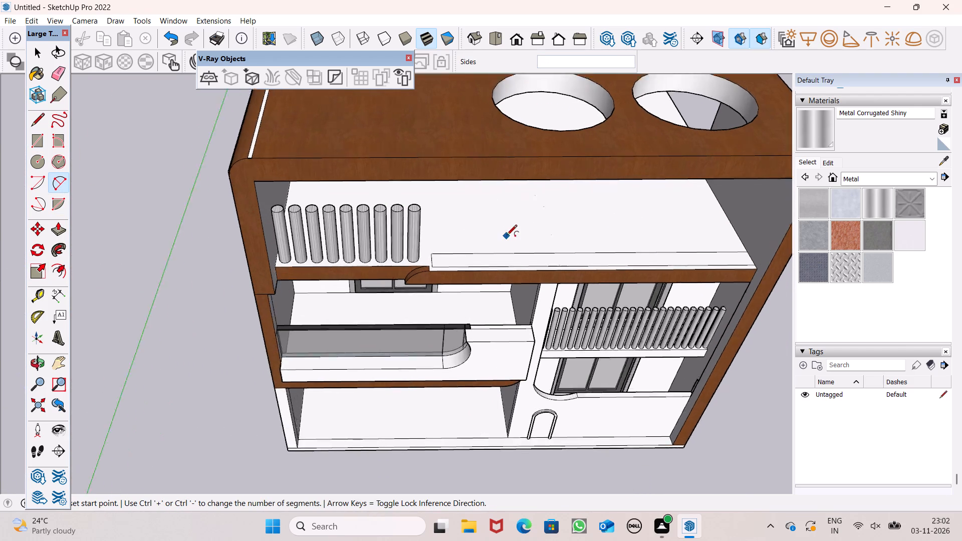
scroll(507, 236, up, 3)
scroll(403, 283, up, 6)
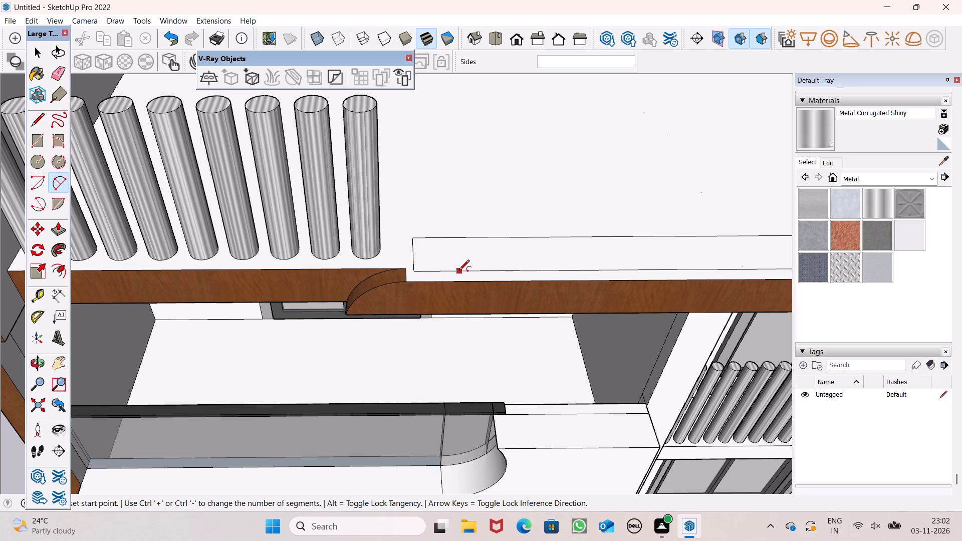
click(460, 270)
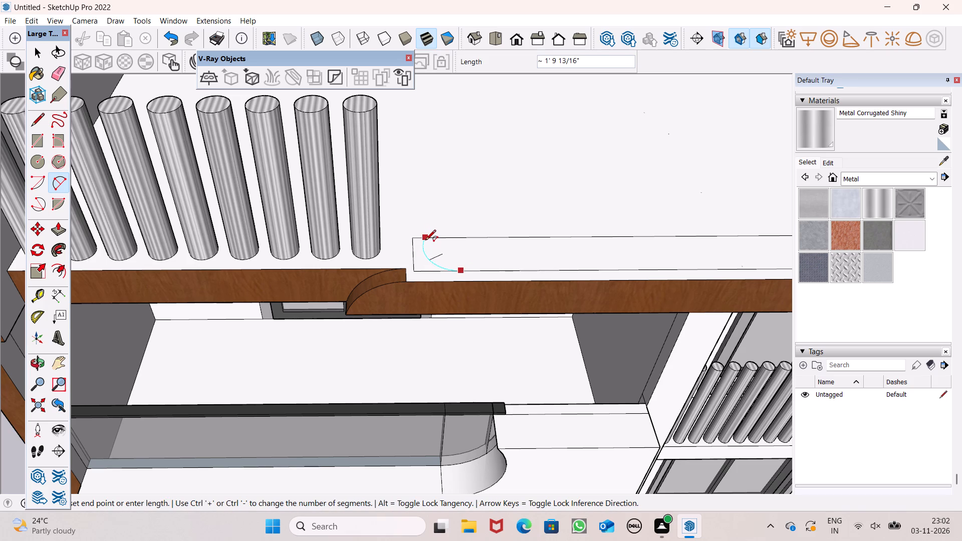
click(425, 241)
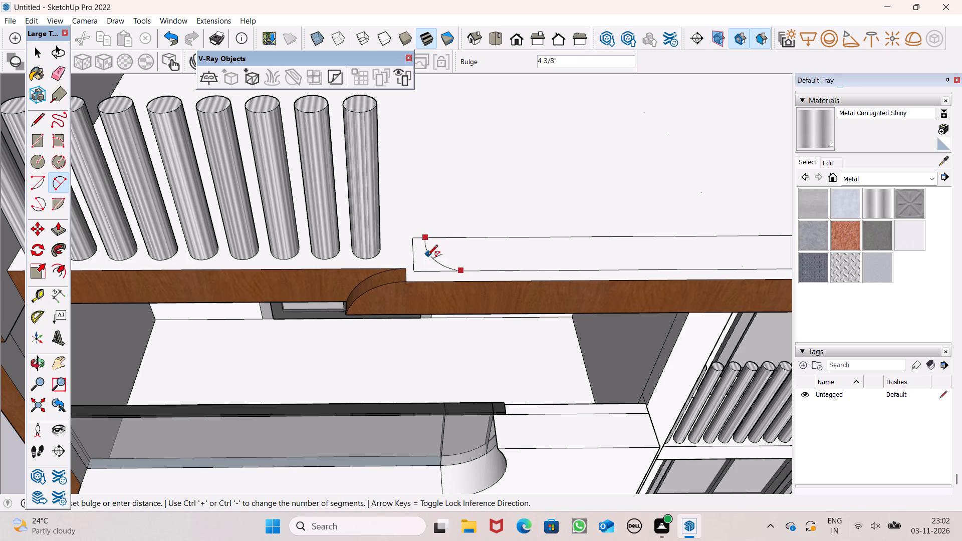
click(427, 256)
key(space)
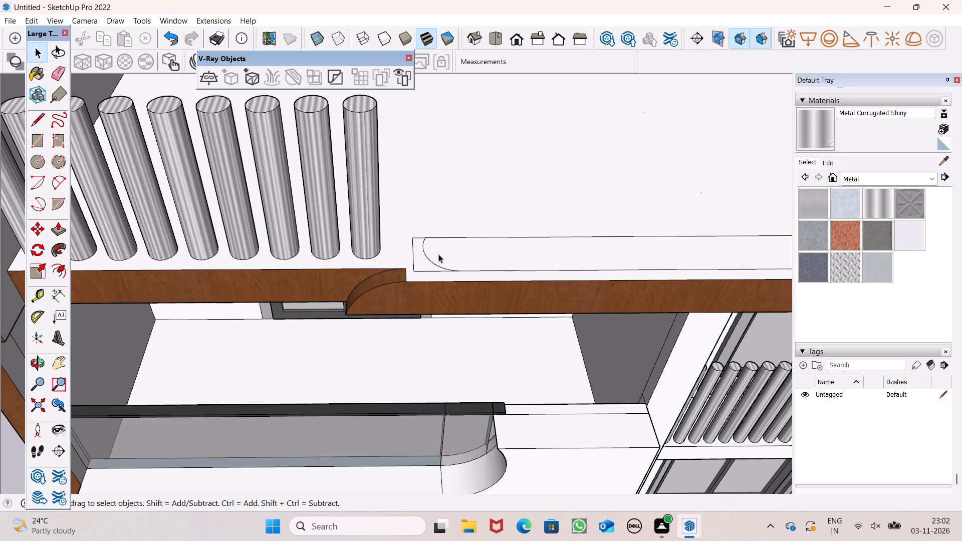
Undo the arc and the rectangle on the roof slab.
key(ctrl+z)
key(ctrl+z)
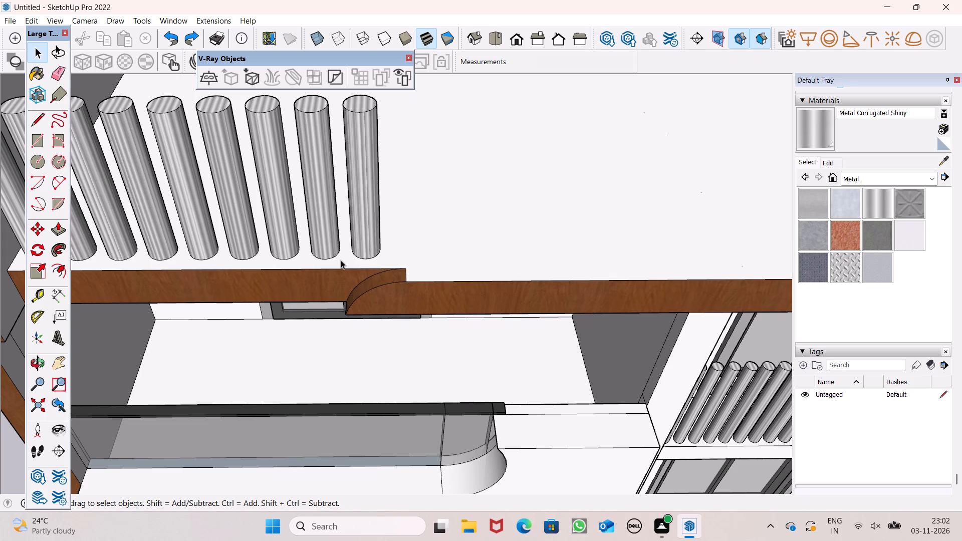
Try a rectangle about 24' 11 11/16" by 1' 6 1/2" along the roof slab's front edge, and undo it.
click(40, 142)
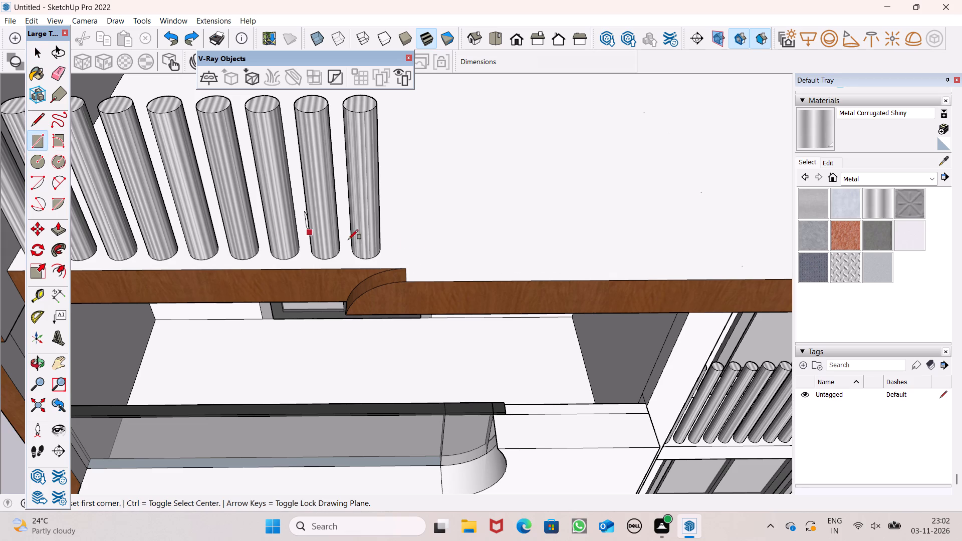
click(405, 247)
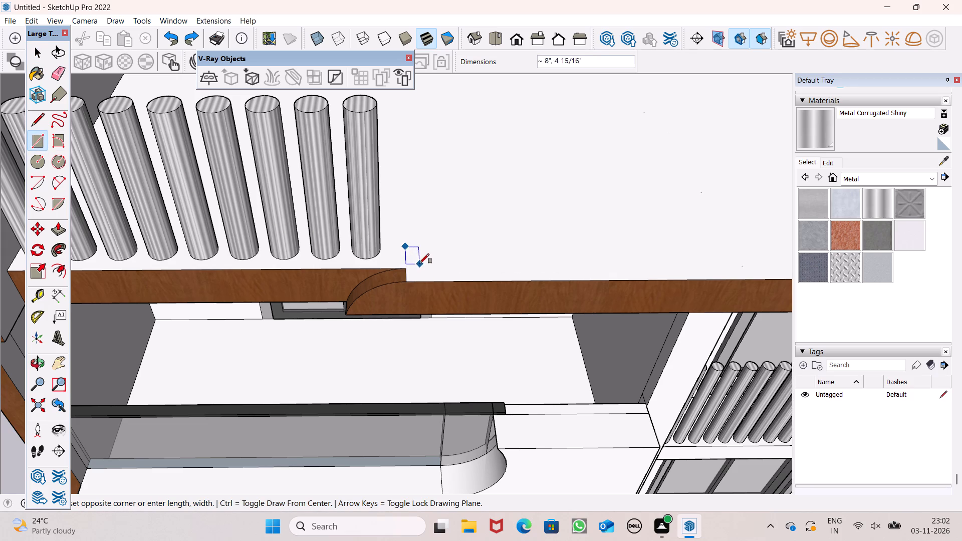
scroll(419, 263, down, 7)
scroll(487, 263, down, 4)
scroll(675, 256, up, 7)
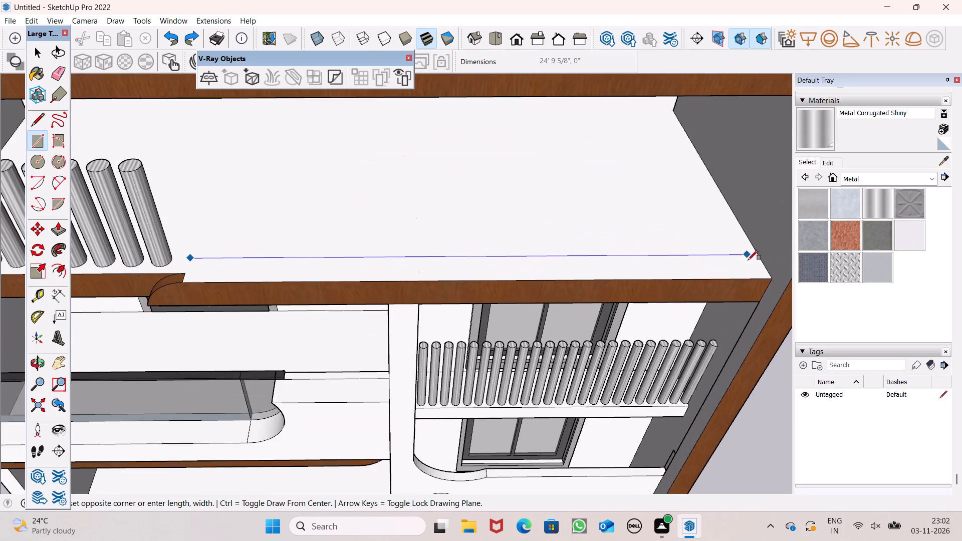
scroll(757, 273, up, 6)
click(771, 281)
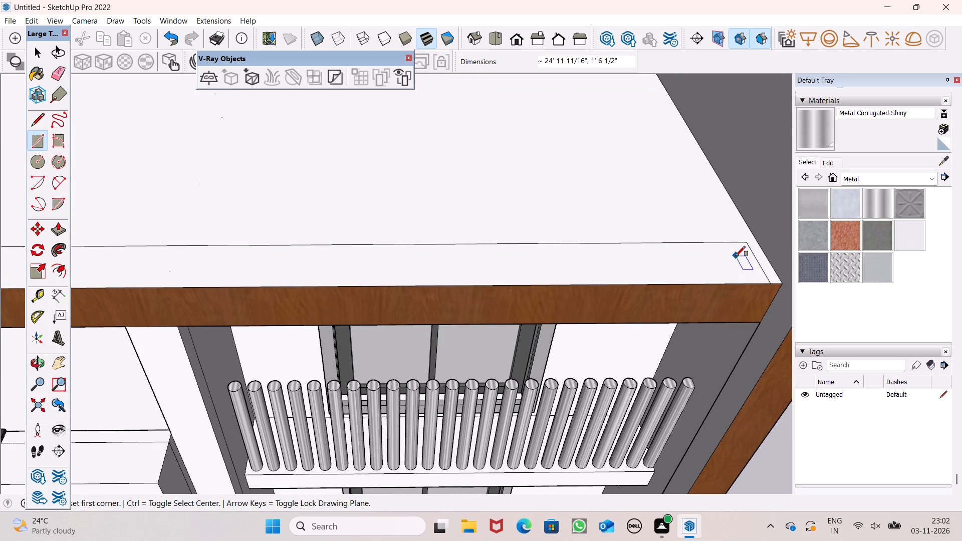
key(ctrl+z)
Draw a rectangle about 25' 4 7/16" by 11 1/4" along the roof slab's front edge, from the slab's notch to the far side wall.
scroll(637, 249, down, 7)
scroll(217, 258, up, 3)
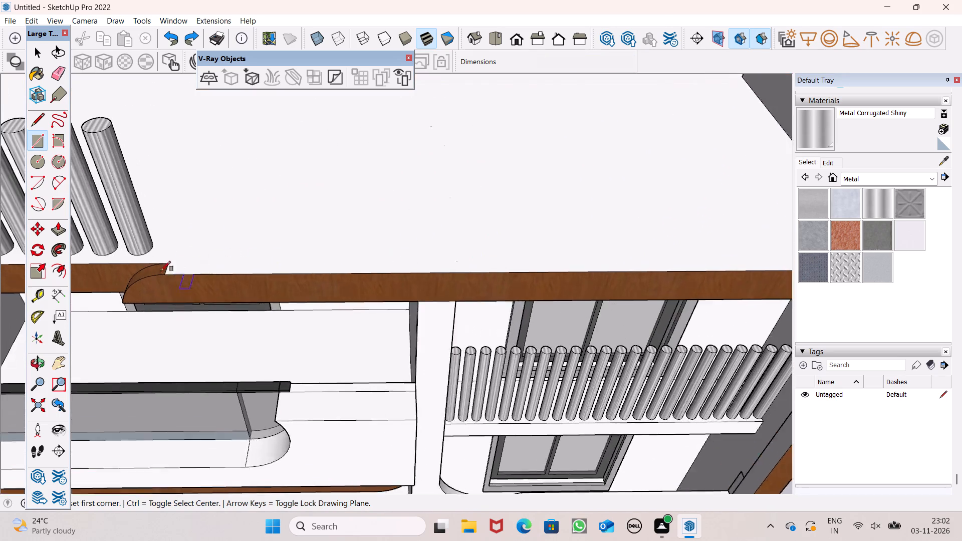
scroll(161, 271, up, 2)
click(172, 244)
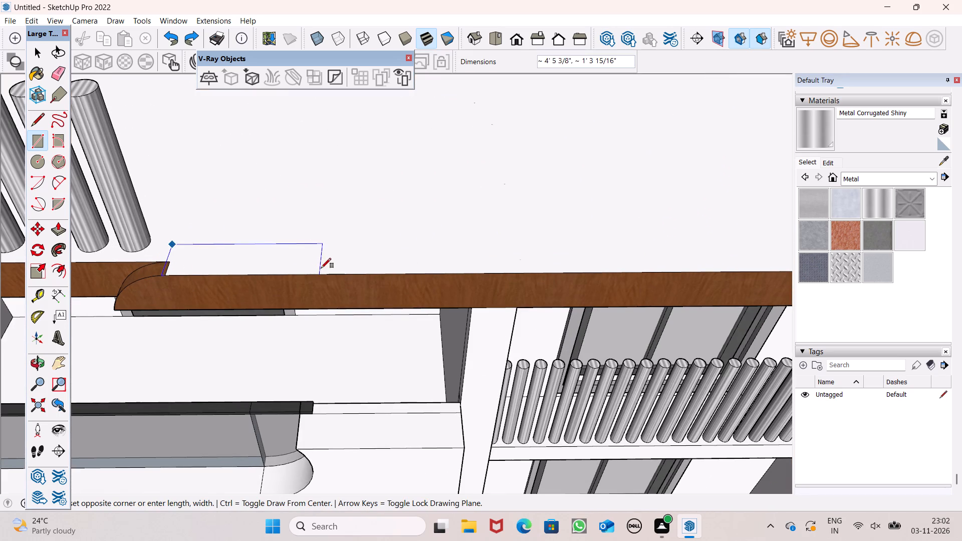
scroll(331, 258, down, 7)
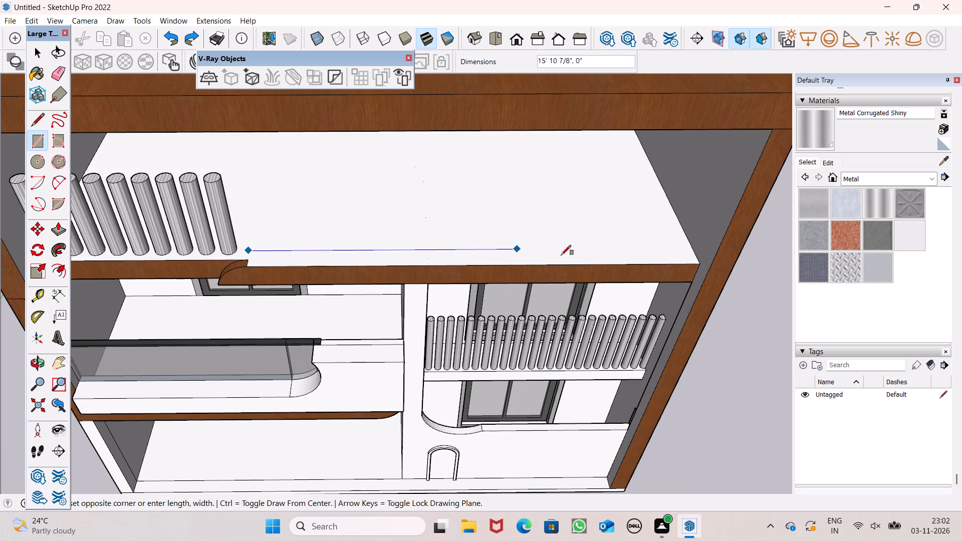
scroll(682, 251, up, 6)
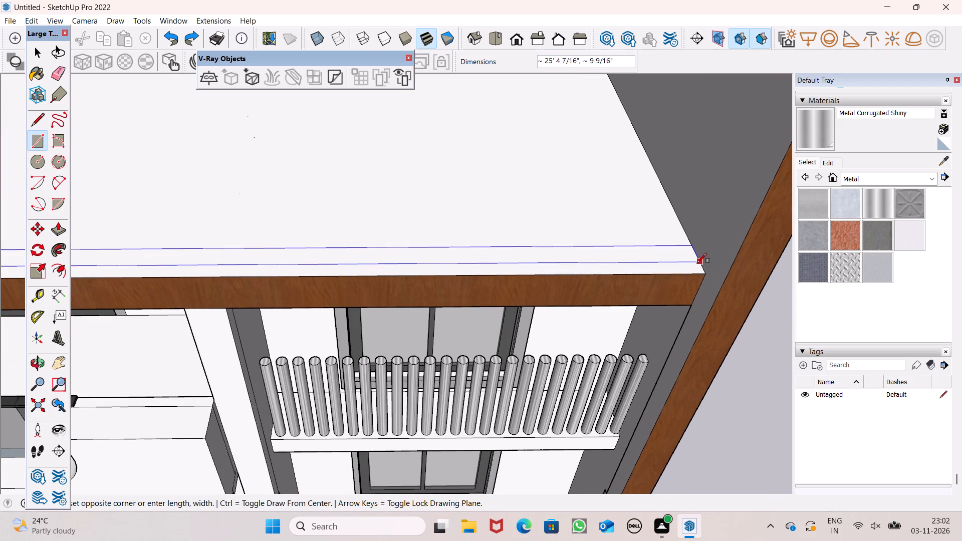
scroll(696, 263, up, 5)
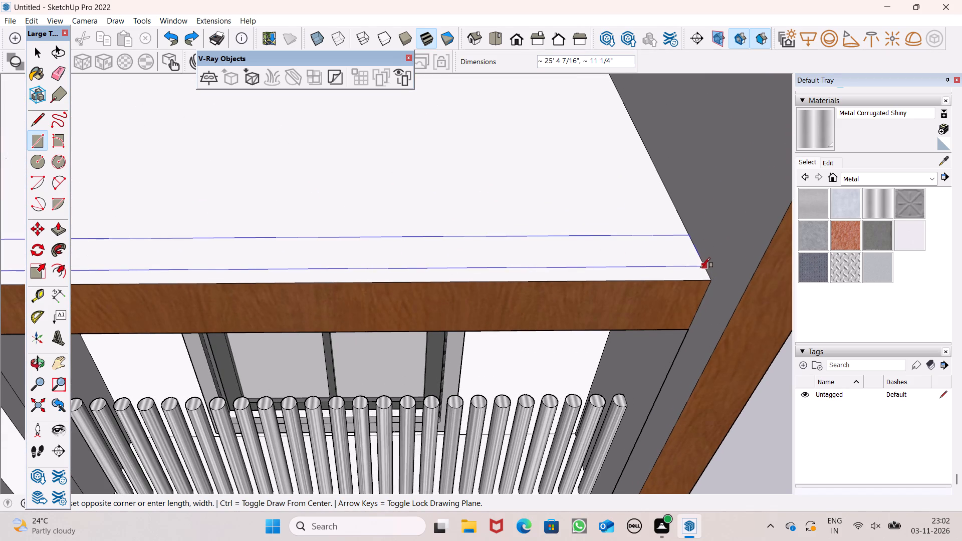
click(700, 267)
key(space)
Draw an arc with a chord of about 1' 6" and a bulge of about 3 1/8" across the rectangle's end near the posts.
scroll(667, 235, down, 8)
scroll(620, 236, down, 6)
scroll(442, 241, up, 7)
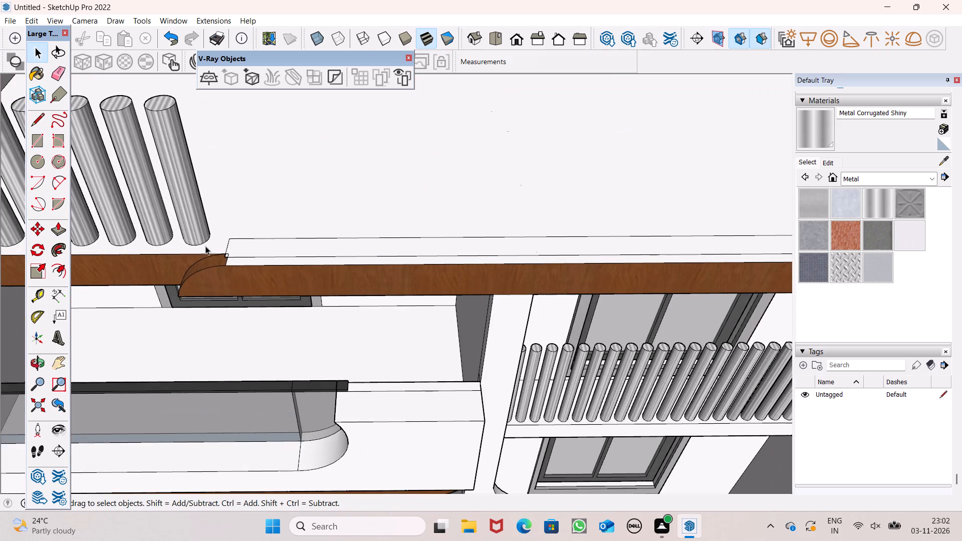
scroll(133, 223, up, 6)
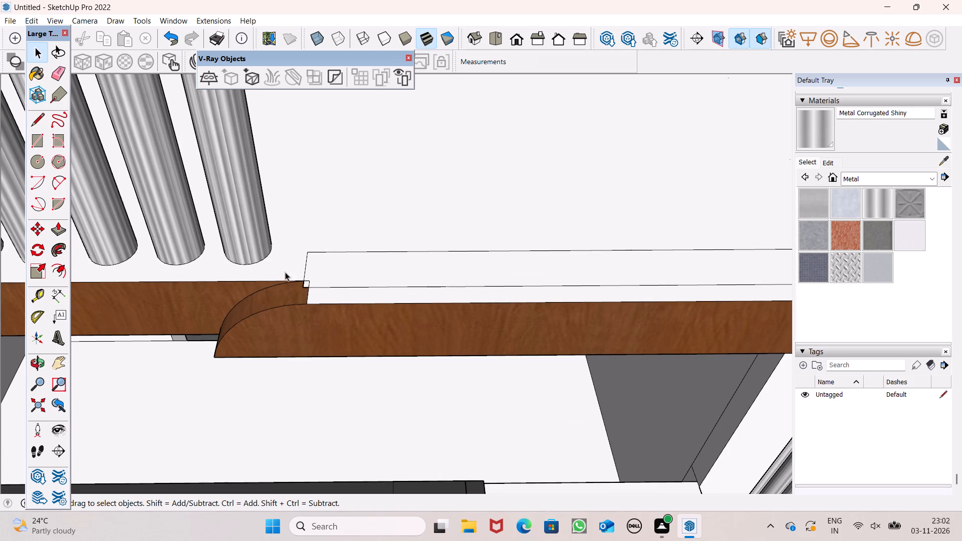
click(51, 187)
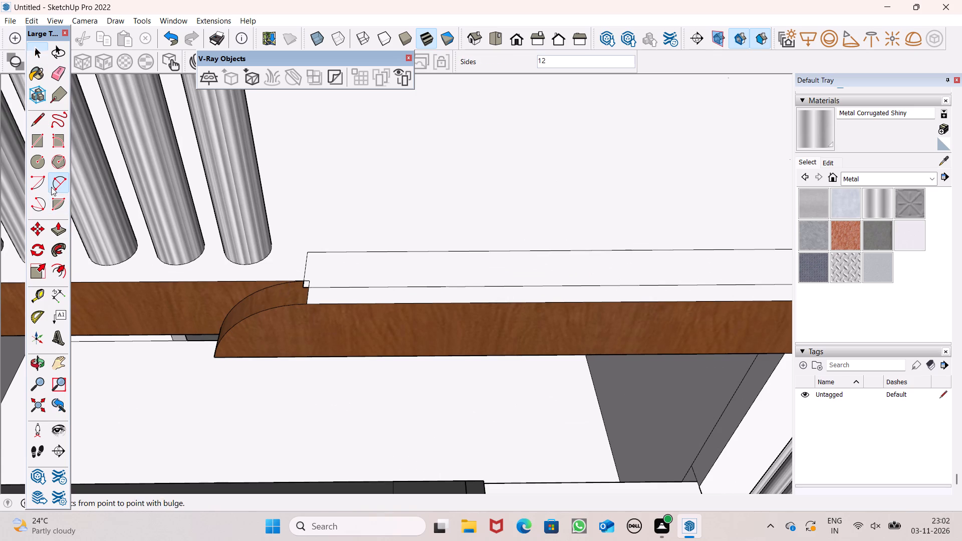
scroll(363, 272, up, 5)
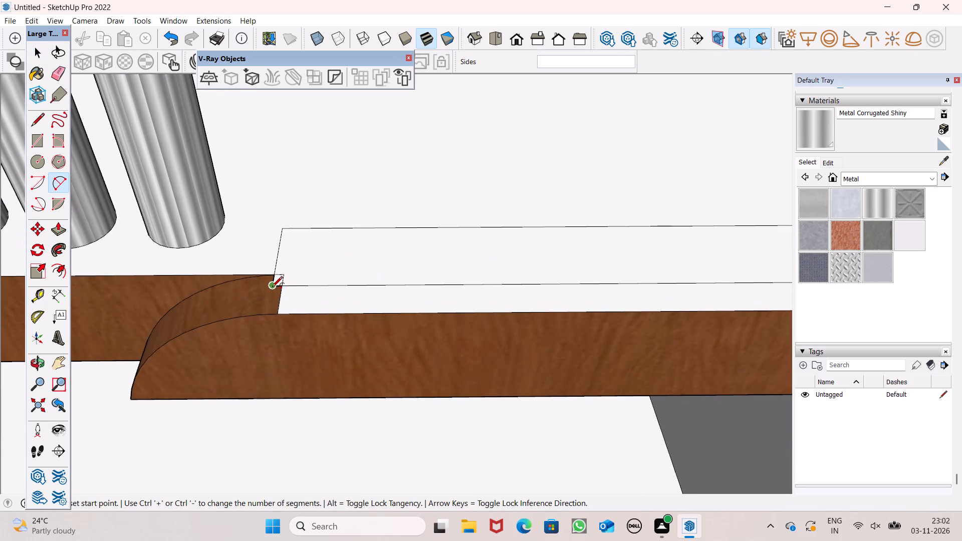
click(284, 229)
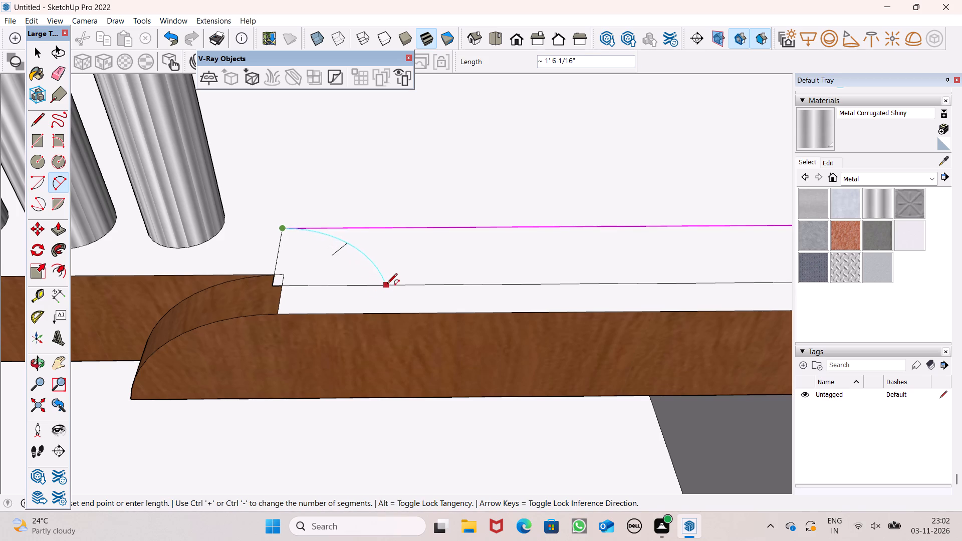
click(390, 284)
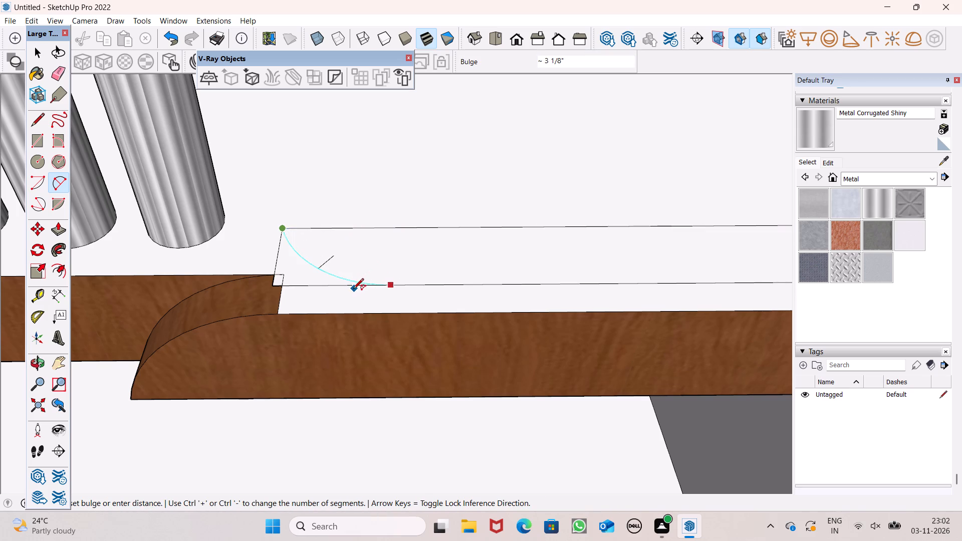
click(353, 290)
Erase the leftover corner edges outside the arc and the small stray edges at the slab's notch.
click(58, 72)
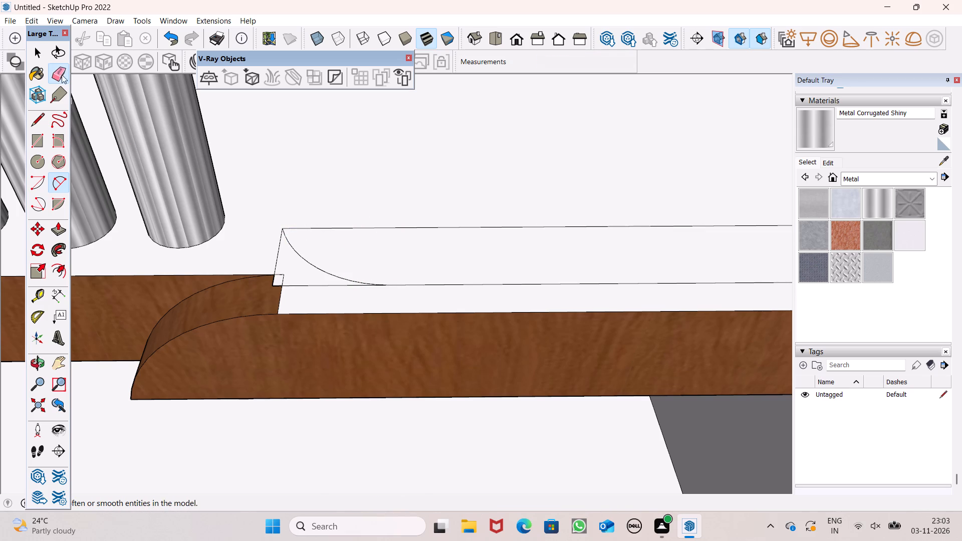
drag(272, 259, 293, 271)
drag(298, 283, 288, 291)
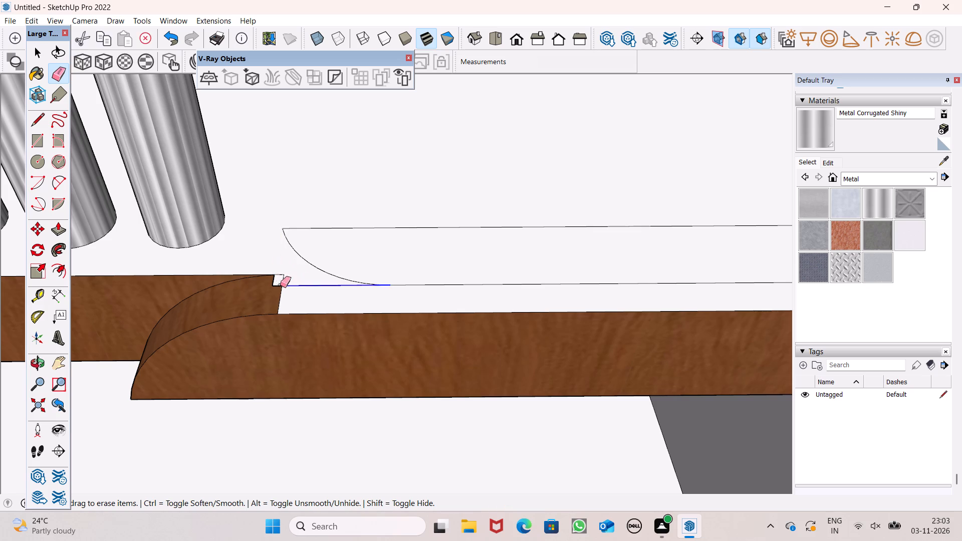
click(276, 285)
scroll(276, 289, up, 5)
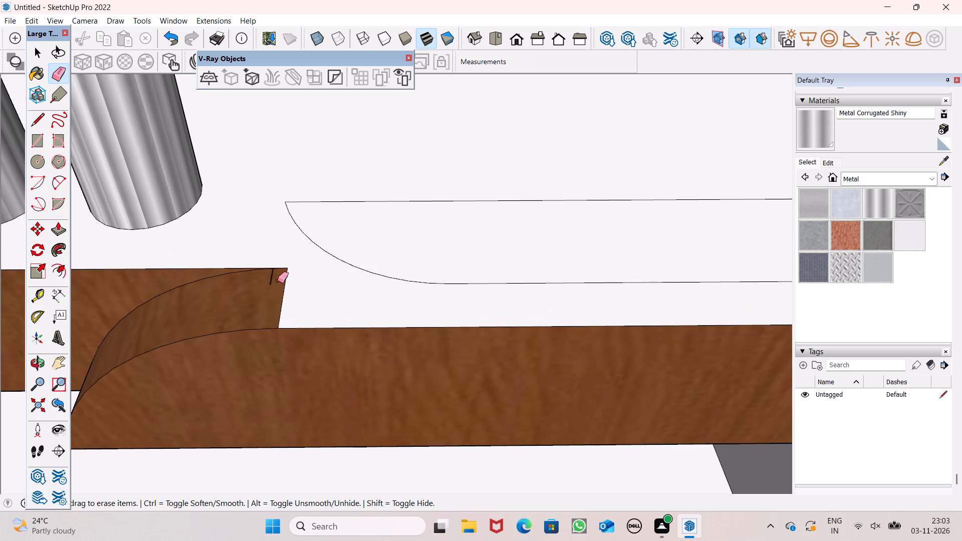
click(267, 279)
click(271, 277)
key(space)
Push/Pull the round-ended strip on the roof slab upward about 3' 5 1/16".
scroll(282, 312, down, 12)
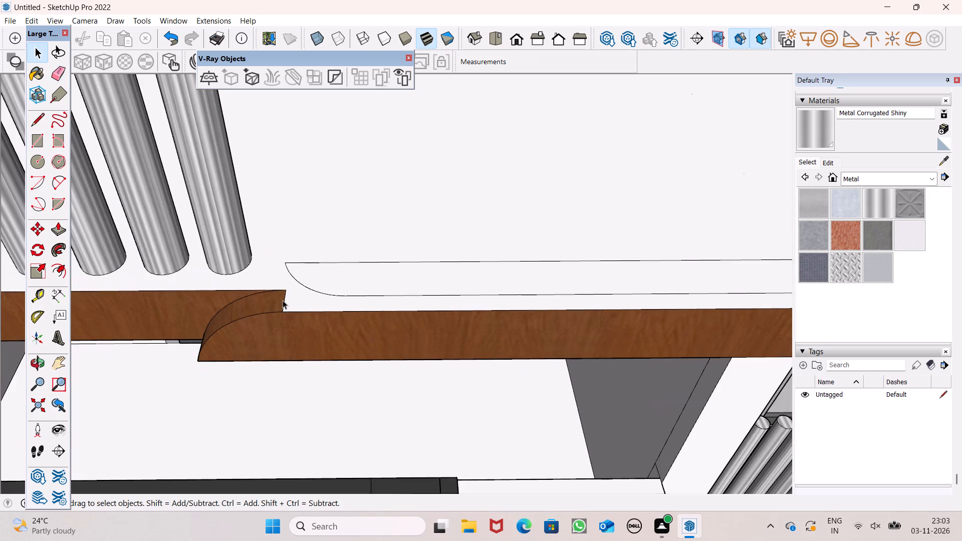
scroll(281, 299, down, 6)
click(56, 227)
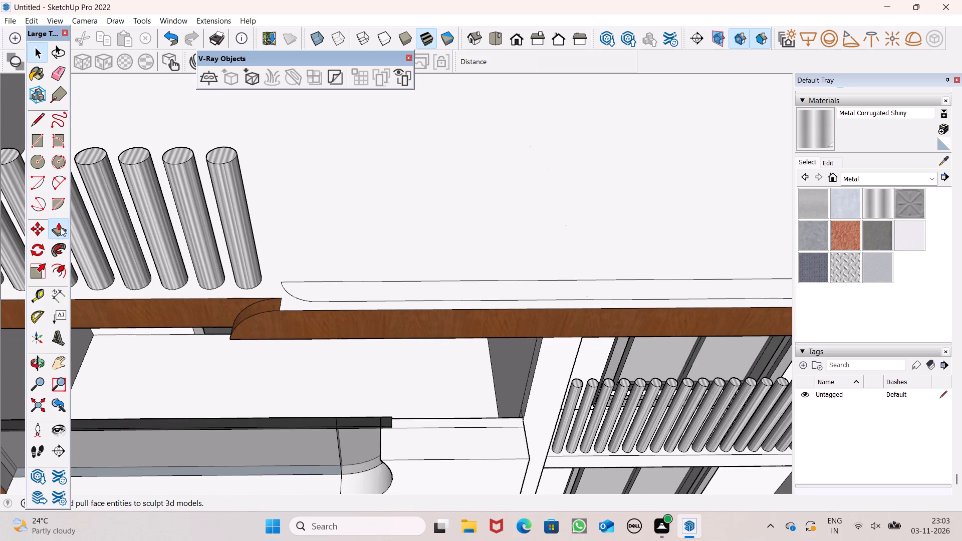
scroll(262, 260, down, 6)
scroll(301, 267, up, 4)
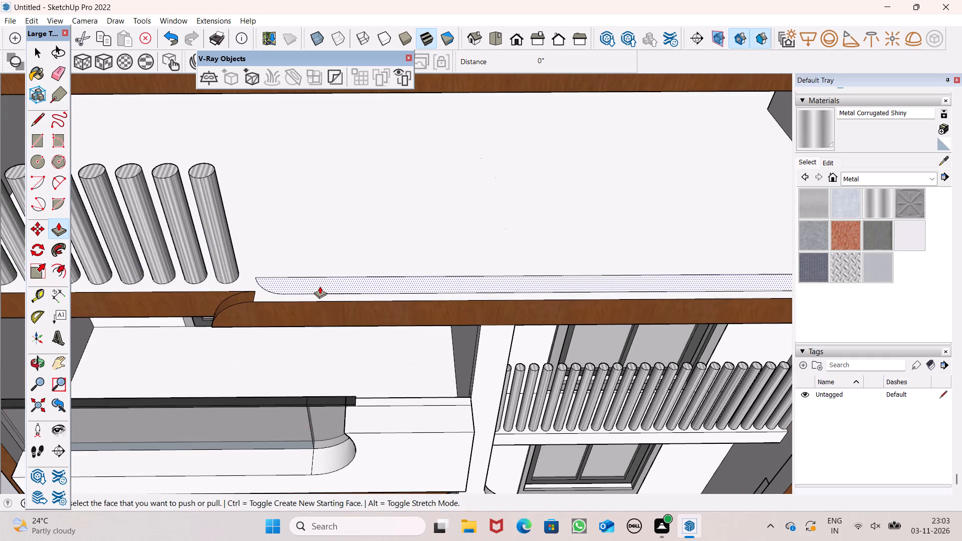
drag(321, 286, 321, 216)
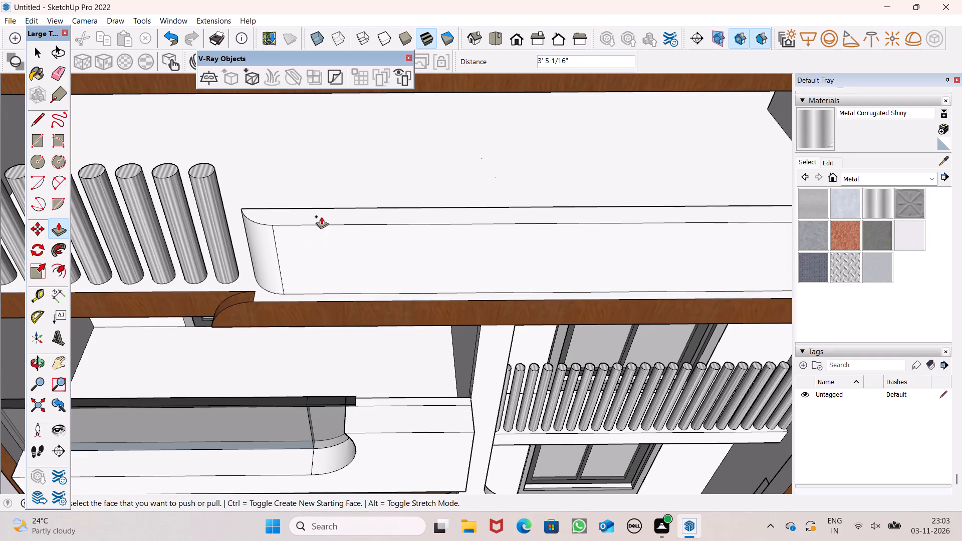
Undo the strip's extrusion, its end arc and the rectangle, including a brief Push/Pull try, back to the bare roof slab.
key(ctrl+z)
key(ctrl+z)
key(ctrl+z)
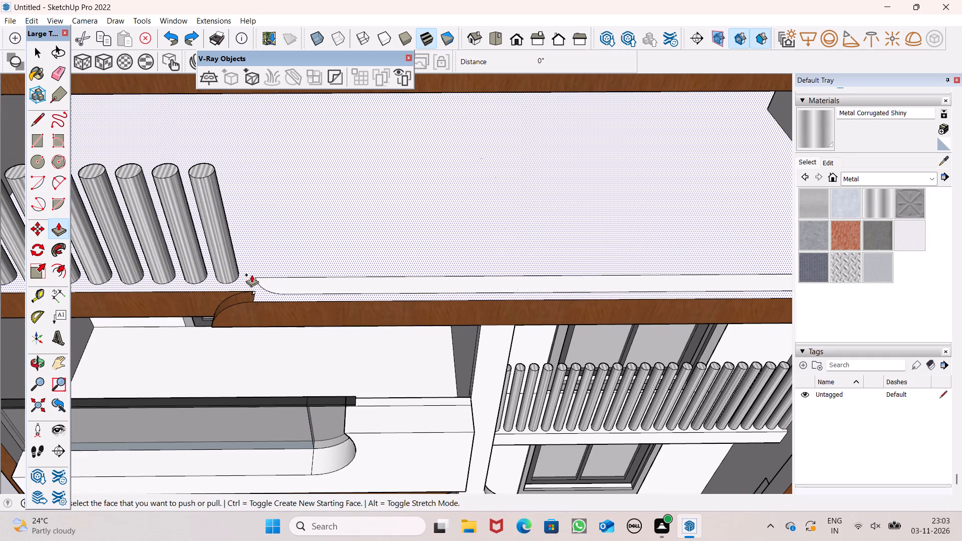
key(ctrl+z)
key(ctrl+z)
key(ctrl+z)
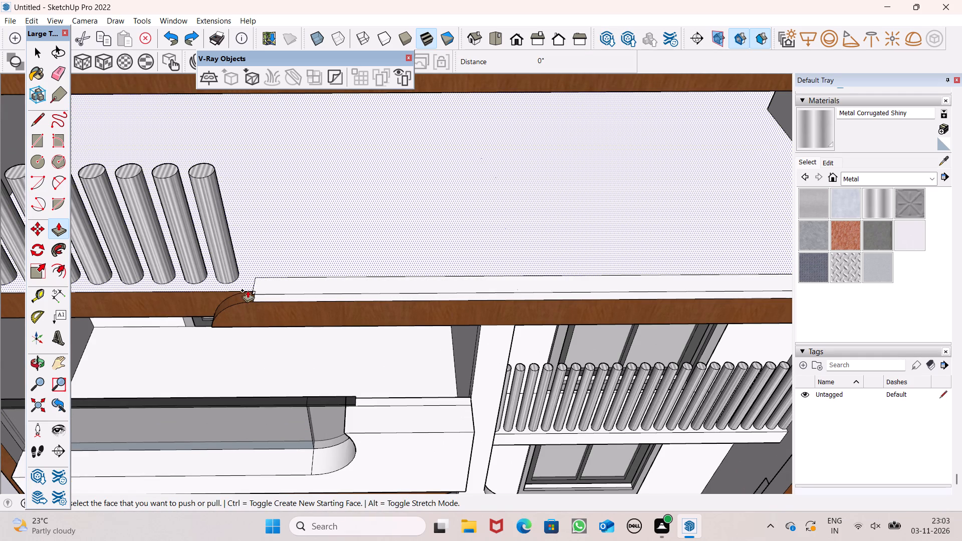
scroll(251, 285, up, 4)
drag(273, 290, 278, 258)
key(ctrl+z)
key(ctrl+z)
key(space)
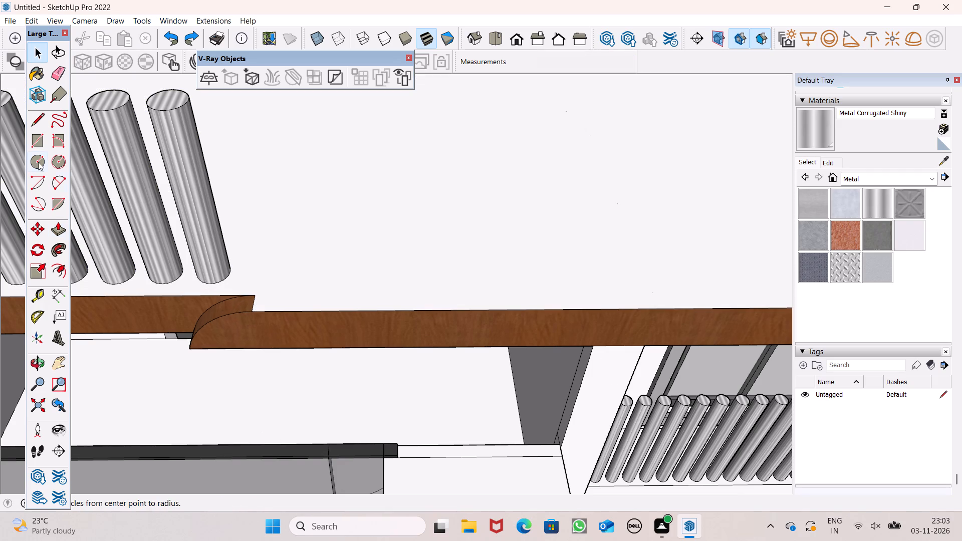
Draw a rectangle about 25' 2 3/4" by 10 1/2" along the roof slab's front edge, from beside the last post to the far side wall.
click(35, 143)
scroll(233, 282, up, 6)
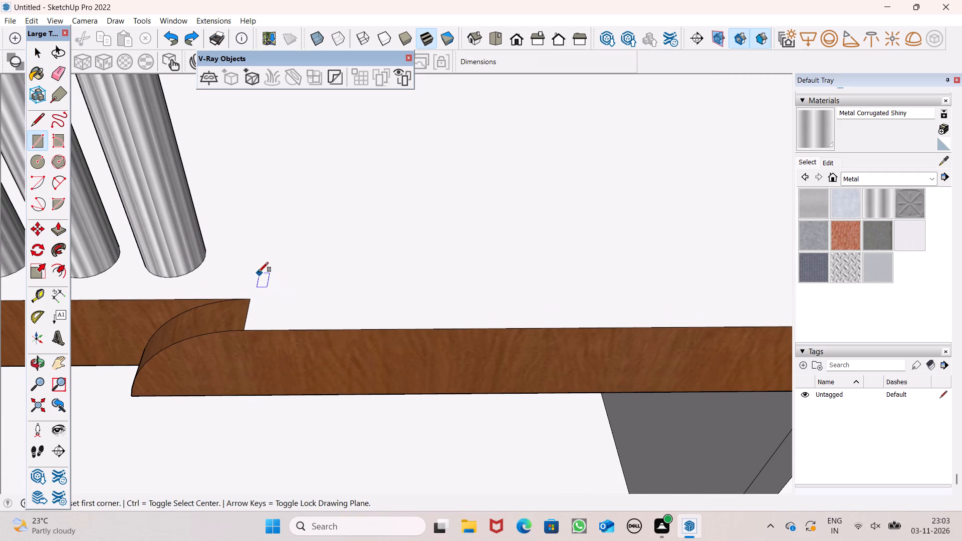
click(259, 272)
scroll(309, 316, down, 2)
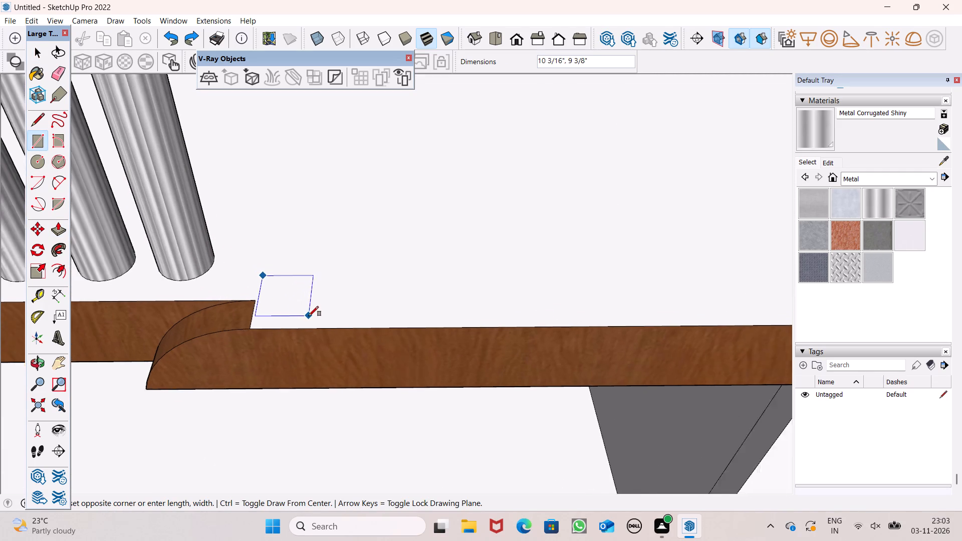
scroll(309, 316, down, 8)
scroll(363, 314, down, 4)
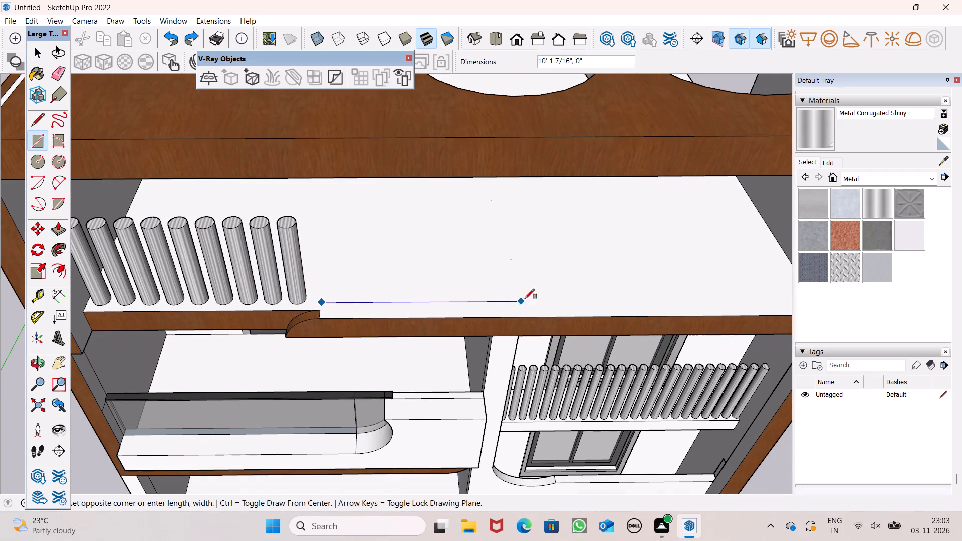
scroll(571, 299, up, 5)
scroll(584, 298, down, 10)
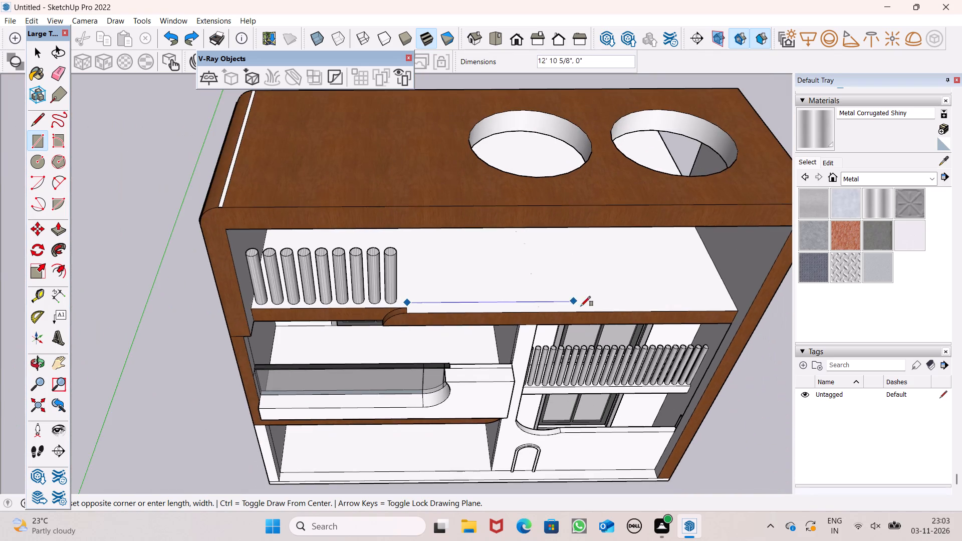
scroll(708, 309, up, 14)
click(764, 311)
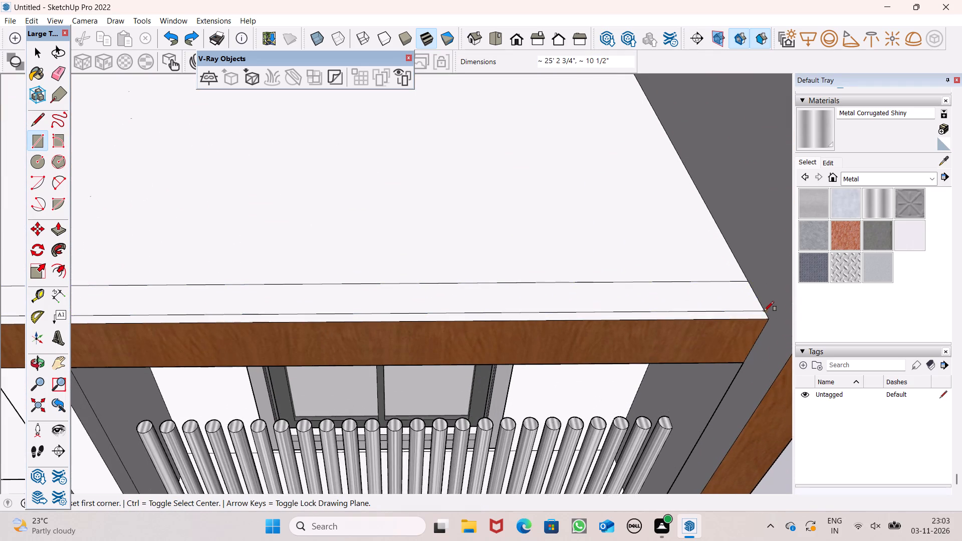
scroll(739, 308, down, 11)
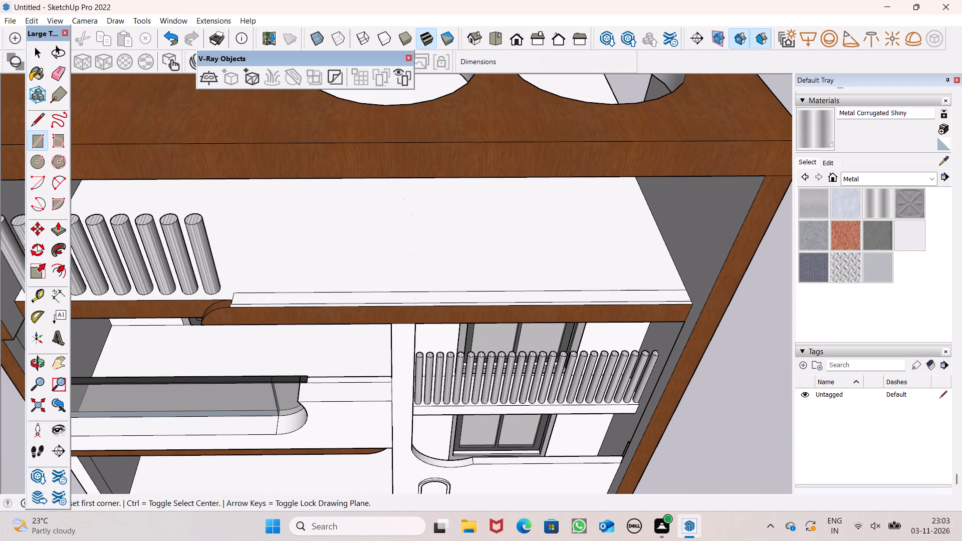
Push/Pull the front-edge rectangle upward 5' to form a parapet wall as tall as the round posts.
click(59, 230)
scroll(325, 242, down, 2)
middle_drag(310, 257, 317, 195)
scroll(317, 195, up, 1)
scroll(208, 216, up, 2)
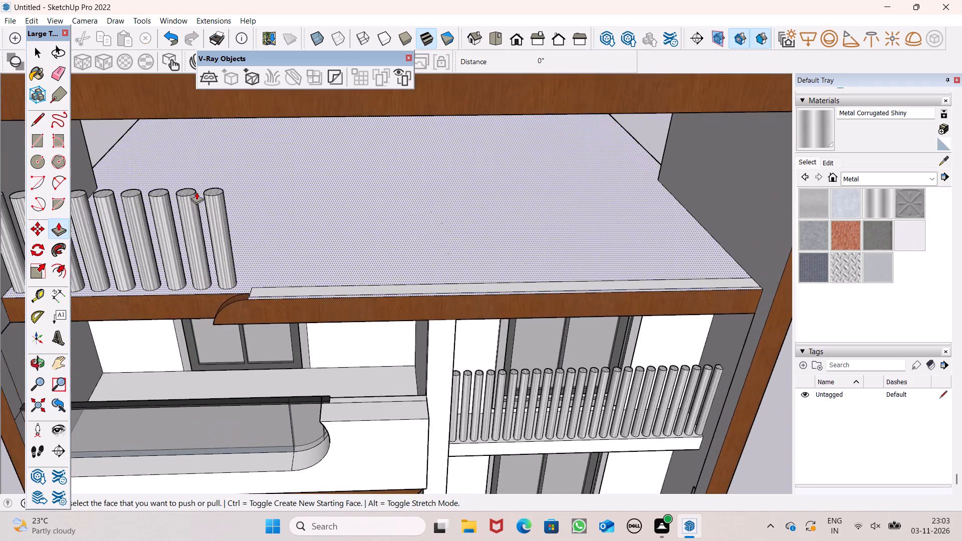
scroll(207, 209, down, 3)
scroll(186, 204, up, 6)
drag(300, 324, 300, 321)
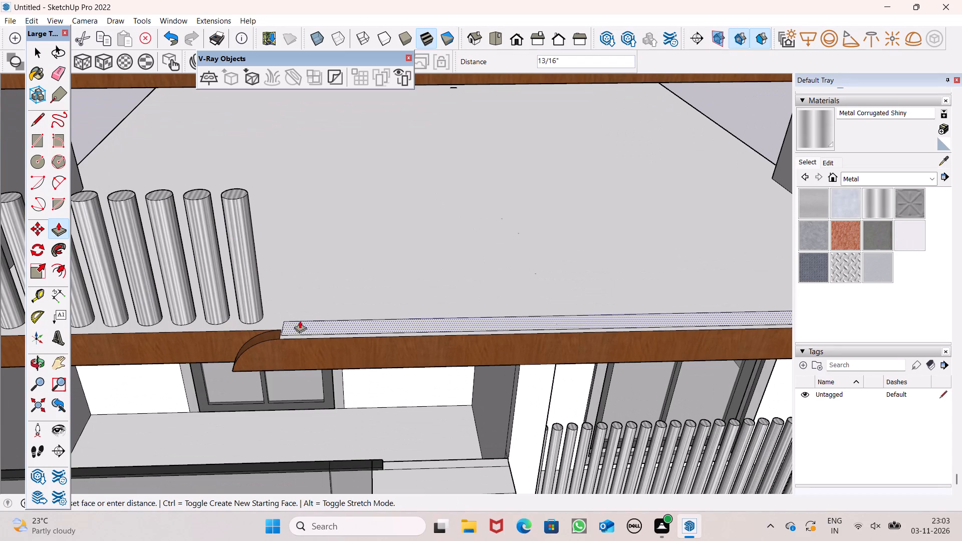
drag(300, 321, 239, 204)
Draw a horizontal line about 18' 4" long across the parapet's front face, starting from its edge at the side wall.
scroll(237, 218, down, 4)
middle_drag(247, 267, 245, 217)
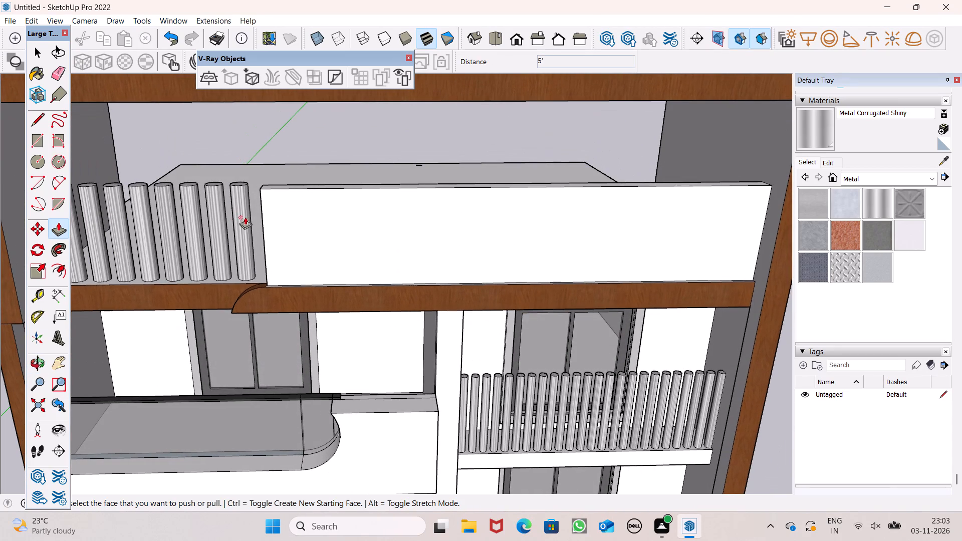
click(40, 119)
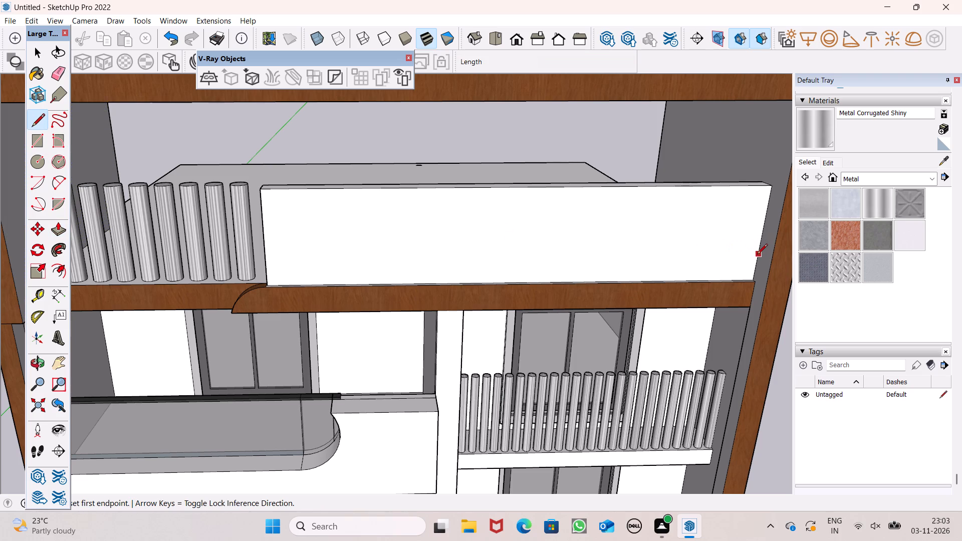
click(757, 251)
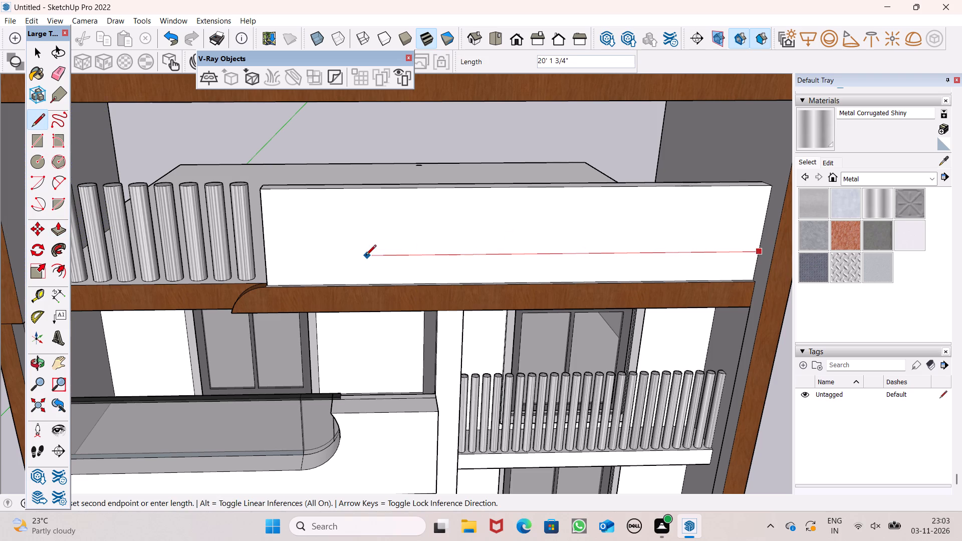
click(401, 258)
Draw an arc with a bulge of about 11 3/8" from the line's free end up to the parapet's top edge near the posts.
click(59, 174)
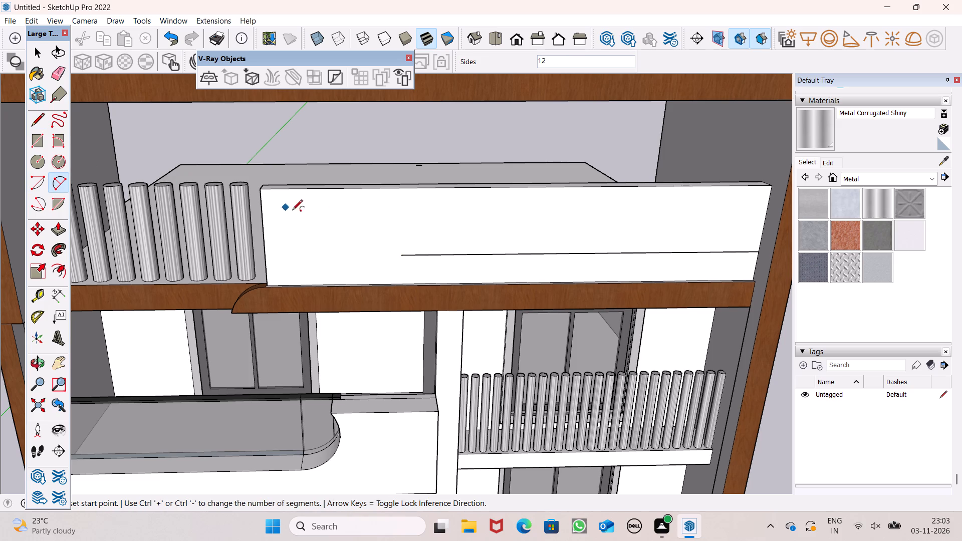
click(400, 257)
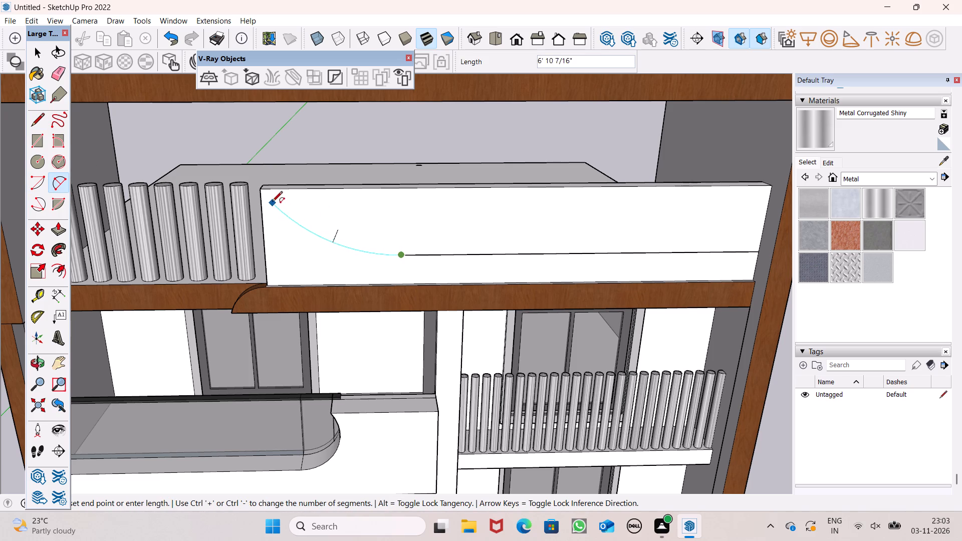
click(304, 191)
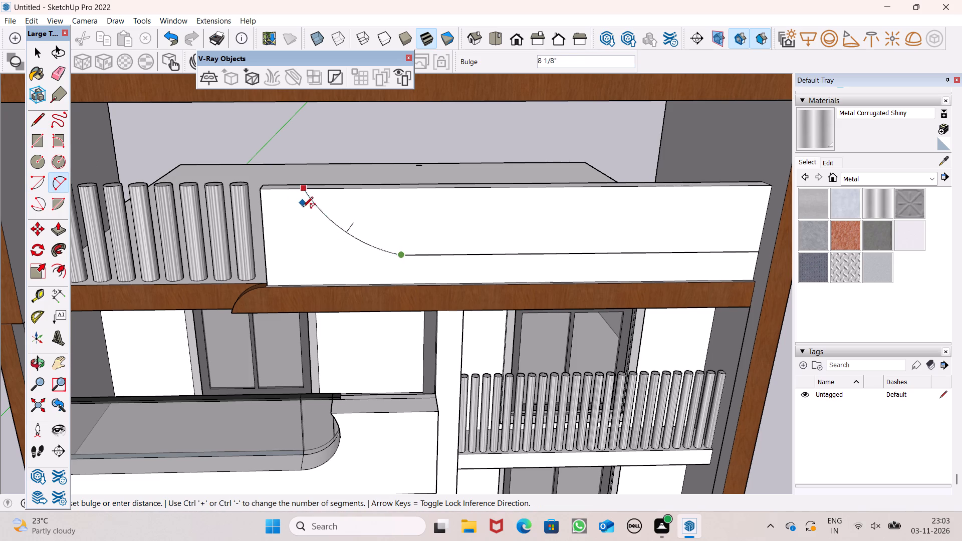
click(318, 218)
key(space)
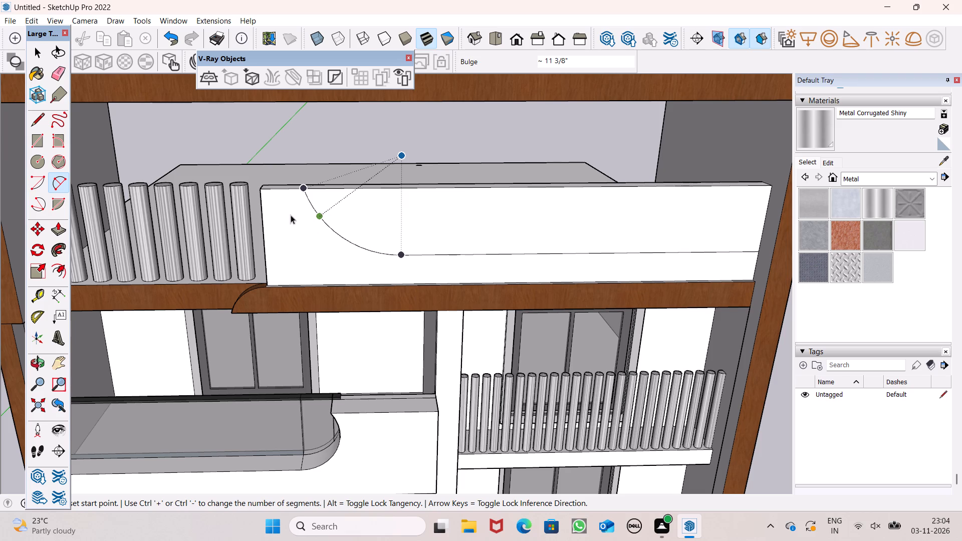
Erase the parapet's long top edges beyond the arc to open the area above the curve and line, and check from behind.
drag(61, 75, 68, 71)
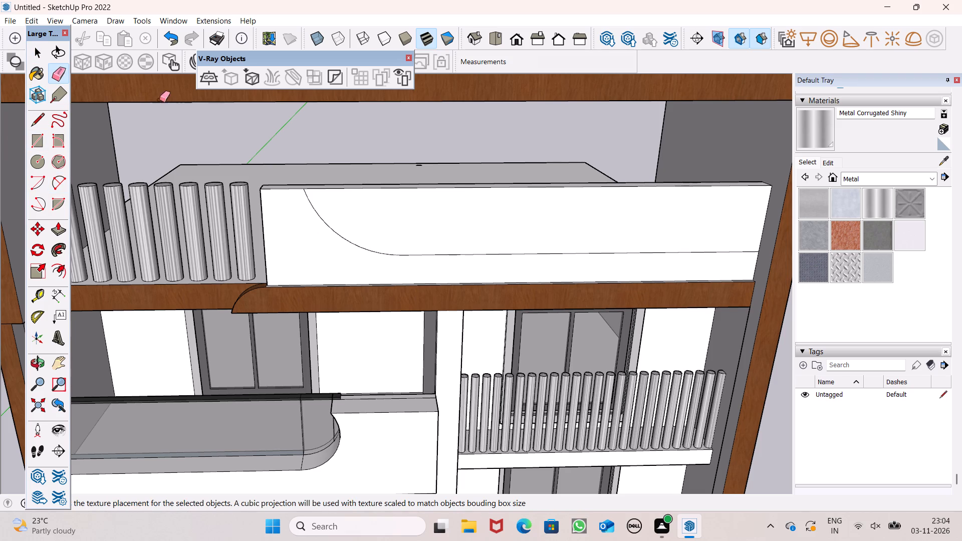
drag(361, 193, 366, 190)
click(371, 188)
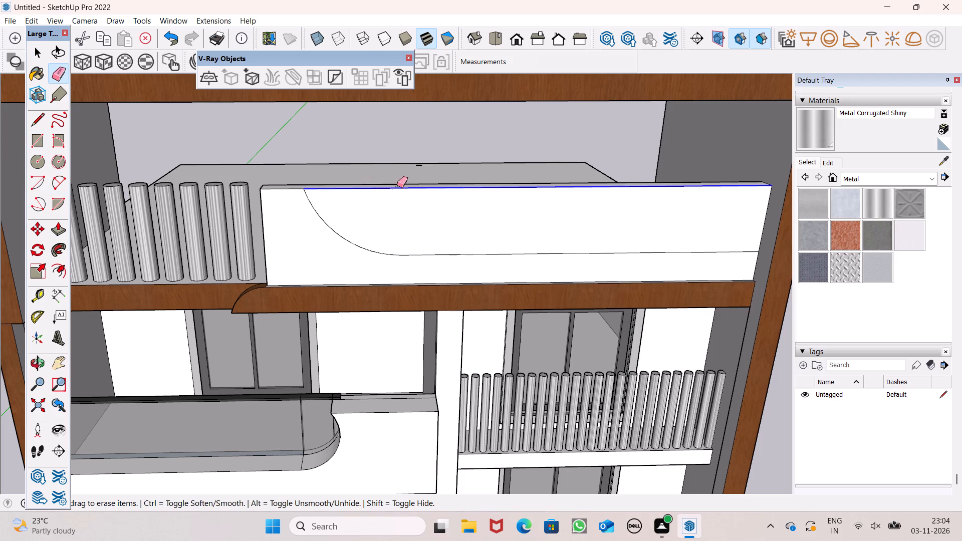
click(397, 184)
middle_drag(438, 228, 0, 269)
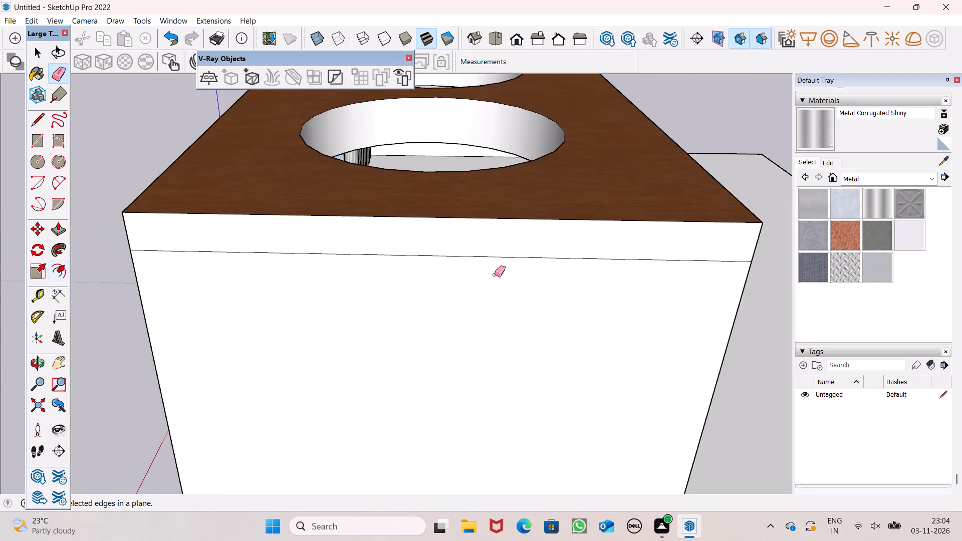
middle_drag(494, 275, 68, 225)
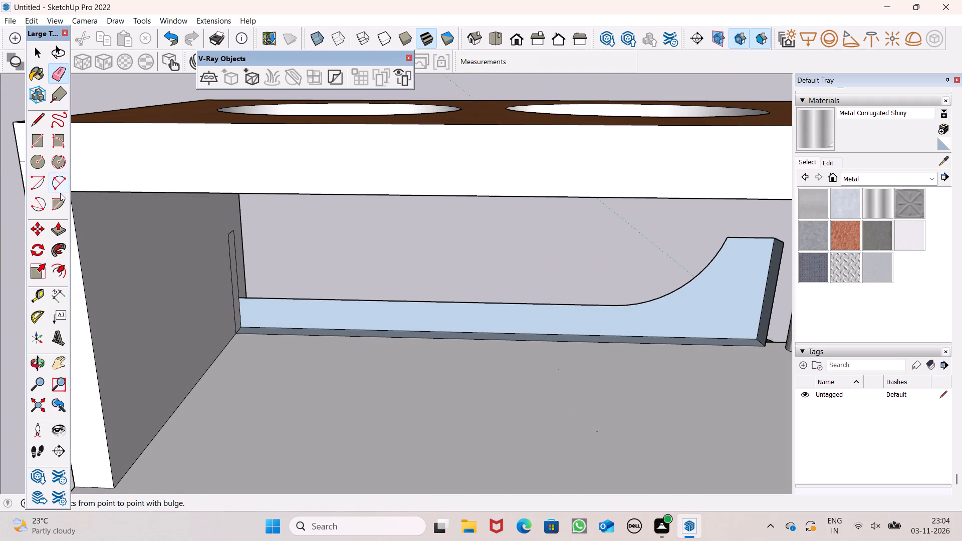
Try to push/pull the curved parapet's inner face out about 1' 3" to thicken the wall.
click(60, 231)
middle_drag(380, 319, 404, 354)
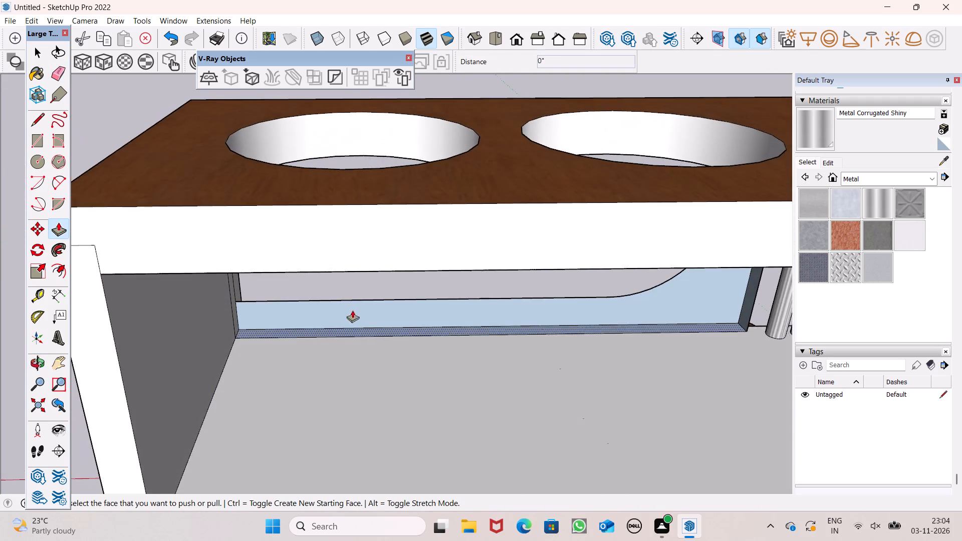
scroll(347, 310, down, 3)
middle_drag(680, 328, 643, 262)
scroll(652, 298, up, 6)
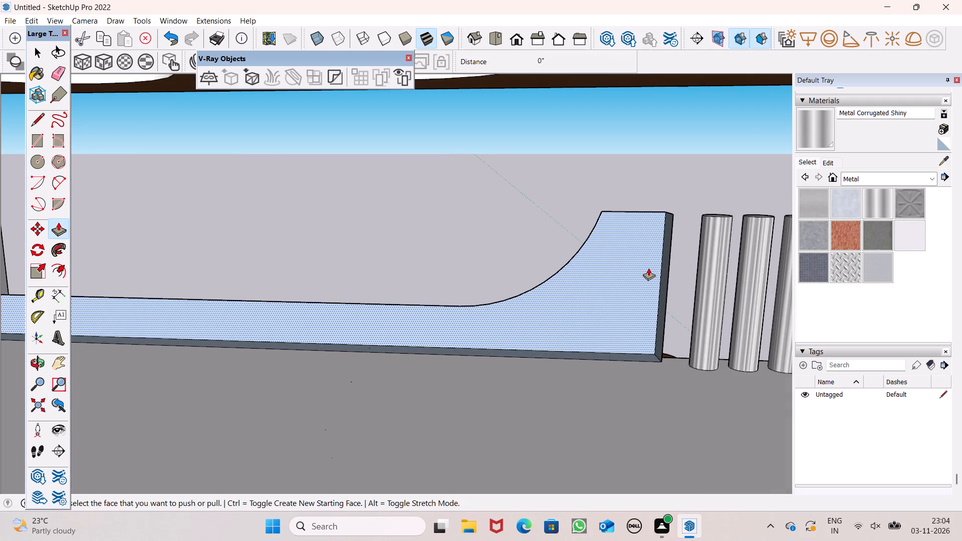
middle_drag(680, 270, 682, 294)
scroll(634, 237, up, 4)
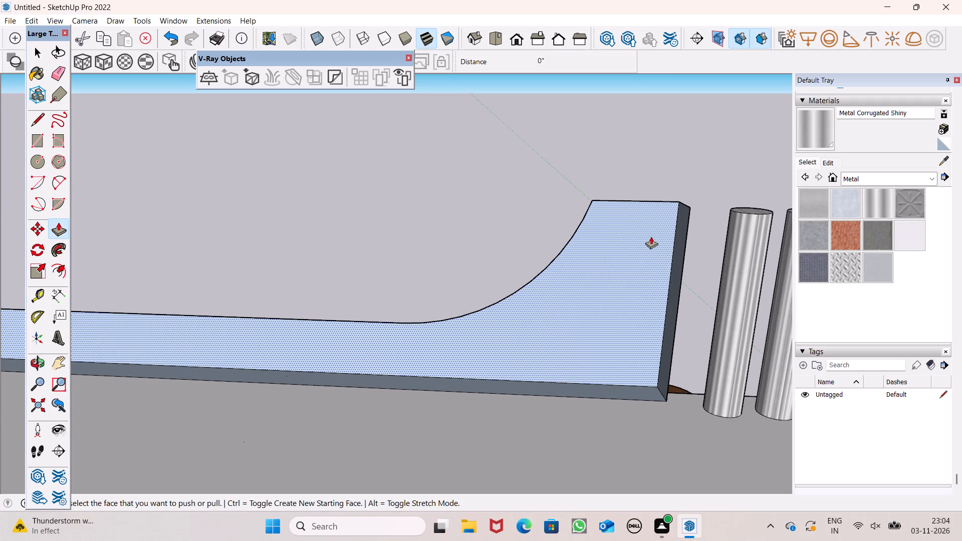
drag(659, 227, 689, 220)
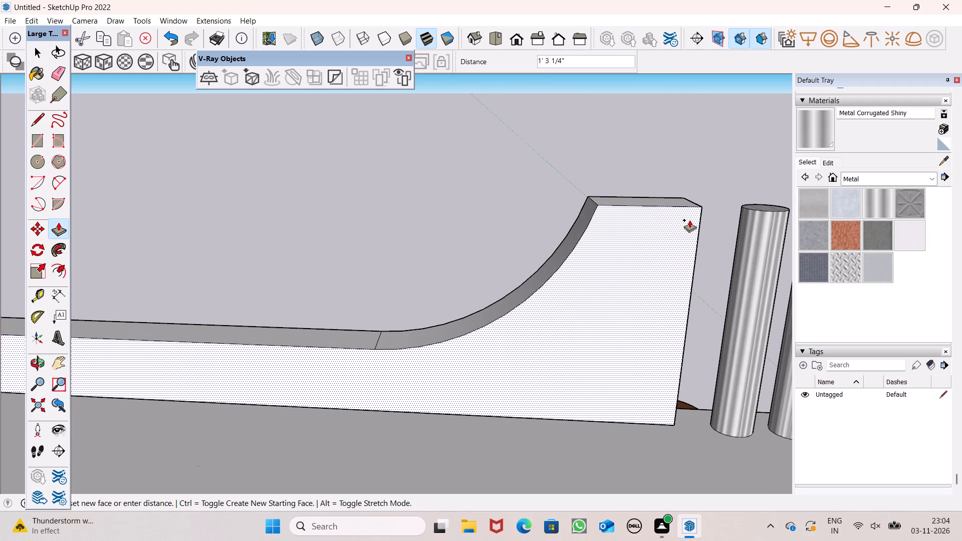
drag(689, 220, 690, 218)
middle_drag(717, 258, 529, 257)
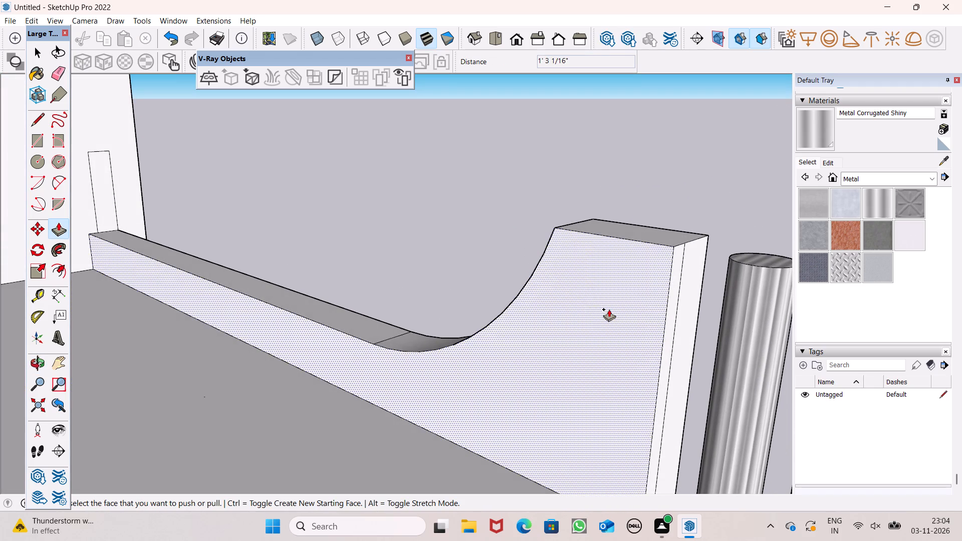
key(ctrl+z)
Push/Pull the curved parapet's inner face about 10 1/2" to thicken the wall.
drag(662, 284, 678, 293)
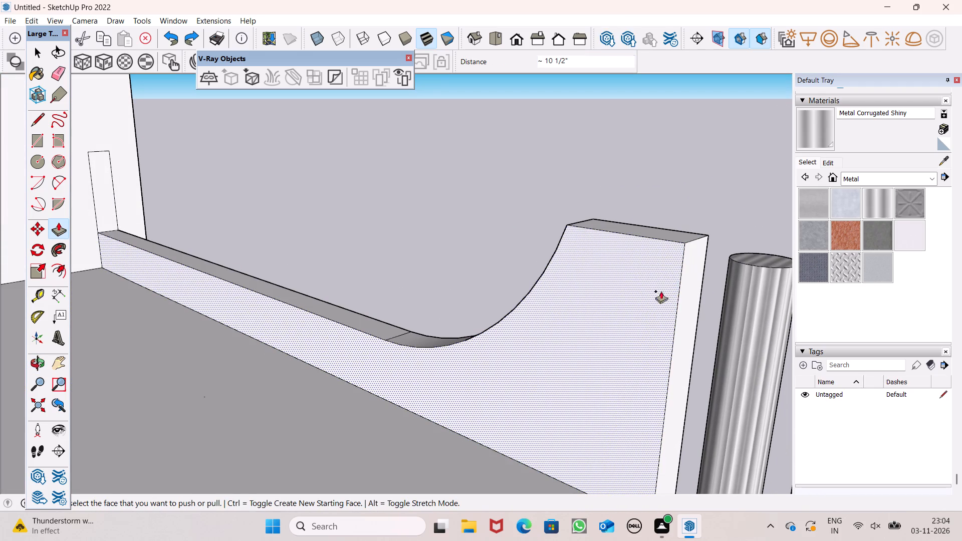
scroll(633, 266, down, 2)
middle_drag(545, 308, 578, 312)
scroll(522, 248, down, 6)
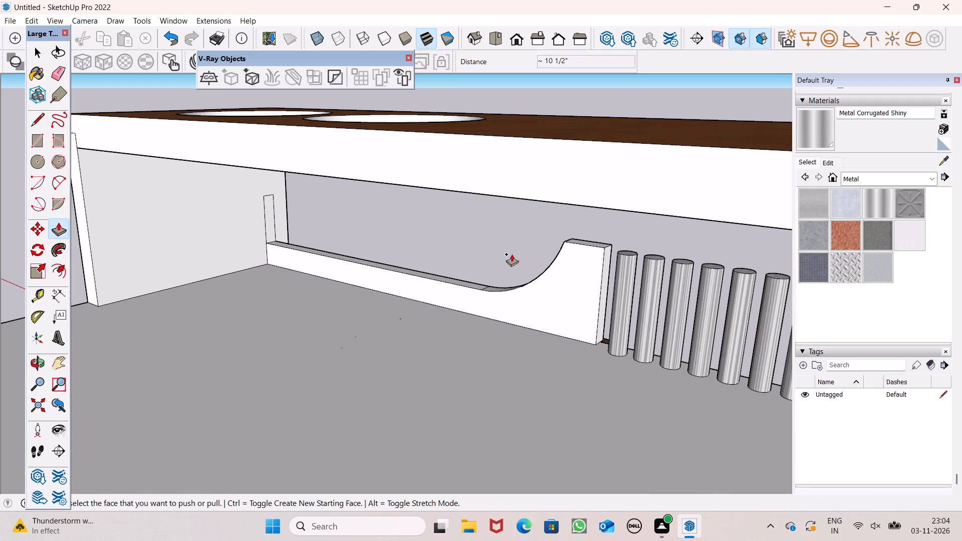
scroll(511, 252, down, 3)
middle_drag(548, 273, 0, 234)
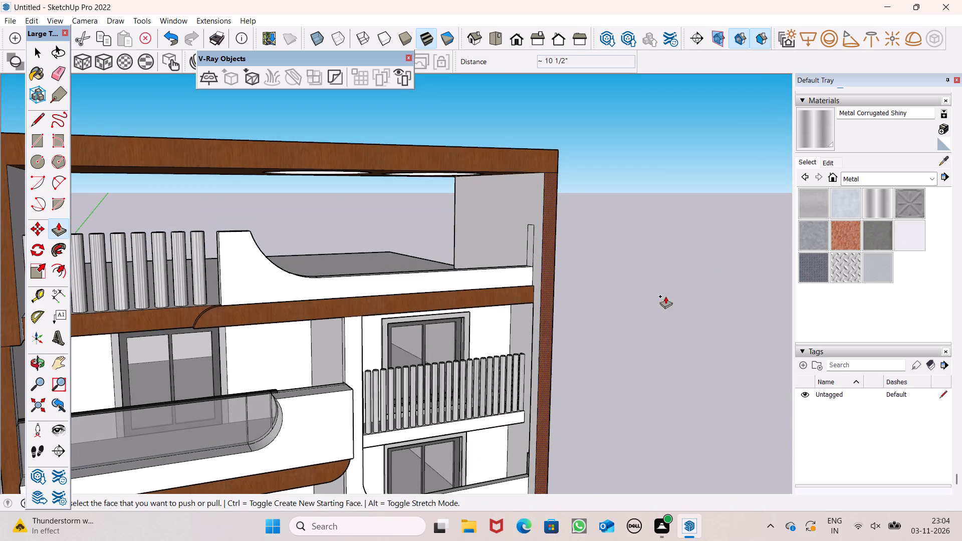
key(space)
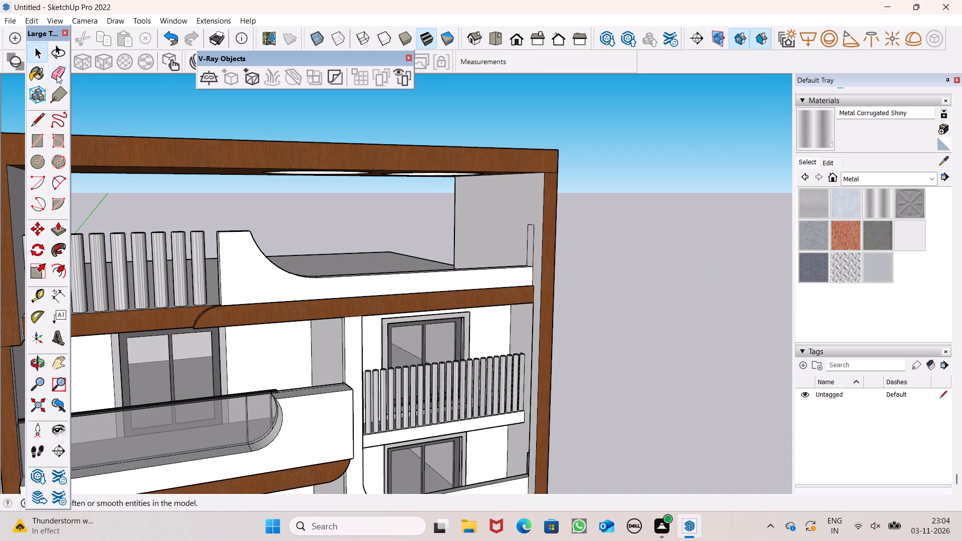
Erase the leftover parapet outline on the side wall above the low part of the parapet.
click(57, 75)
middle_drag(154, 153, 197, 170)
scroll(345, 203, up, 5)
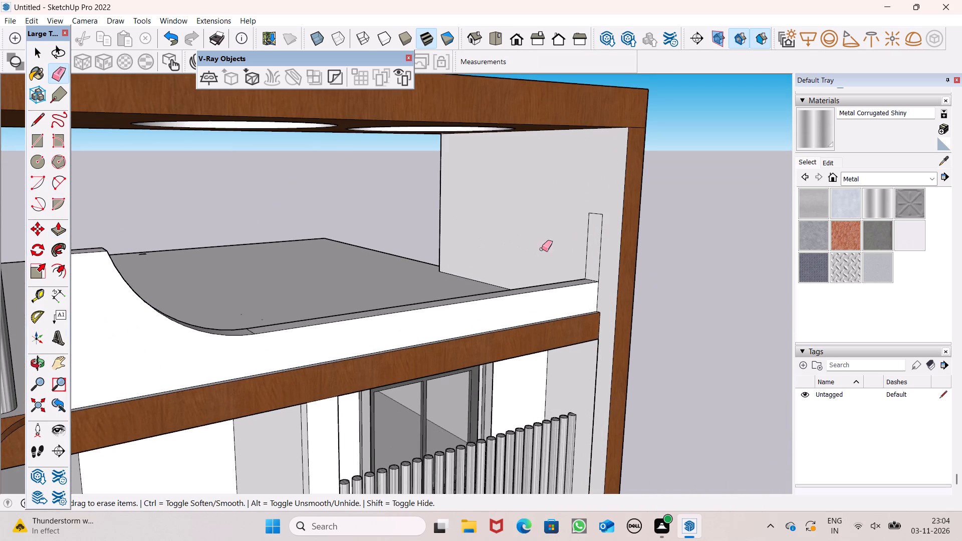
drag(603, 210, 599, 245)
scroll(548, 201, down, 3)
middle_drag(556, 253, 385, 266)
scroll(307, 251, down, 2)
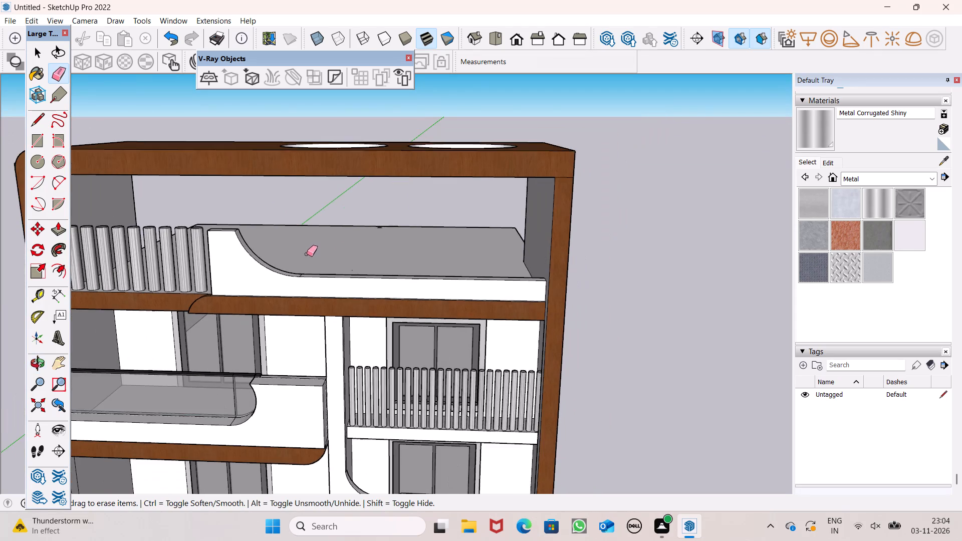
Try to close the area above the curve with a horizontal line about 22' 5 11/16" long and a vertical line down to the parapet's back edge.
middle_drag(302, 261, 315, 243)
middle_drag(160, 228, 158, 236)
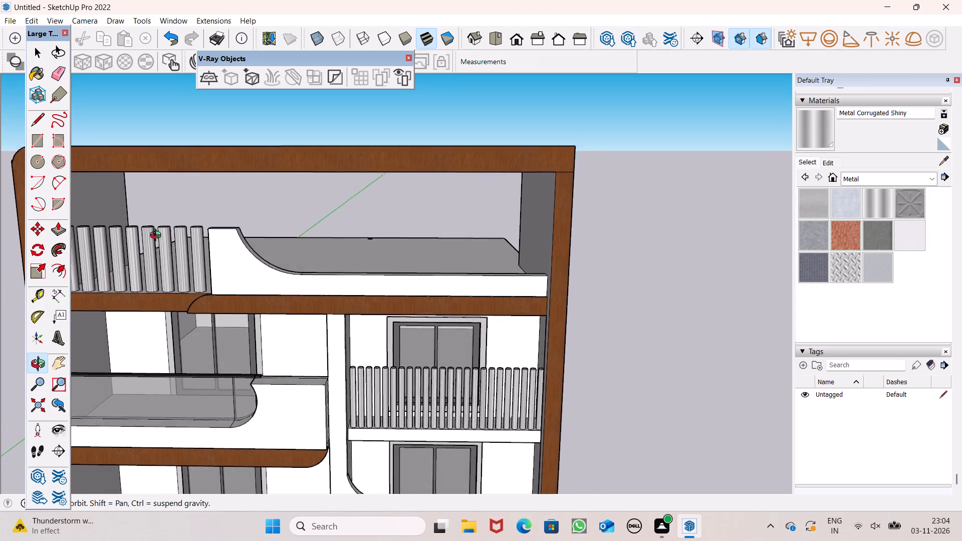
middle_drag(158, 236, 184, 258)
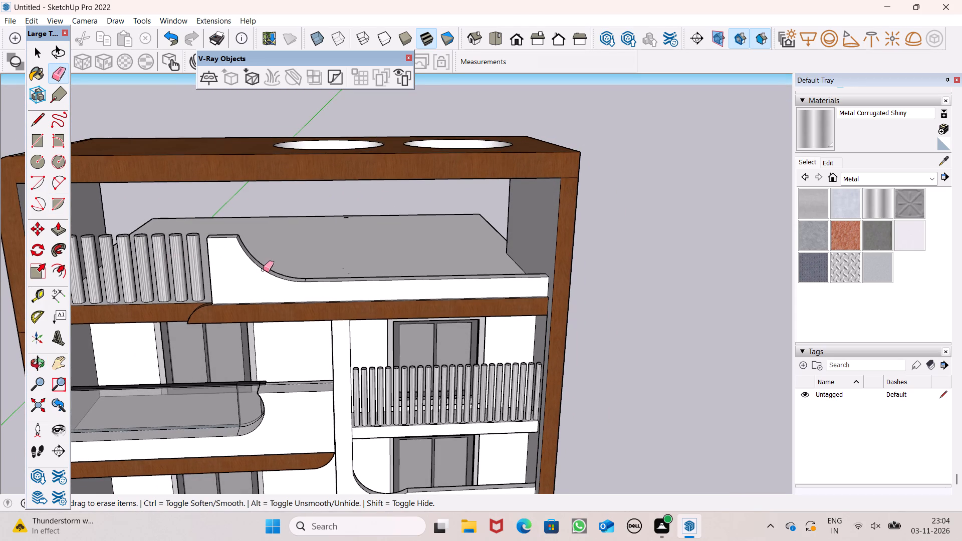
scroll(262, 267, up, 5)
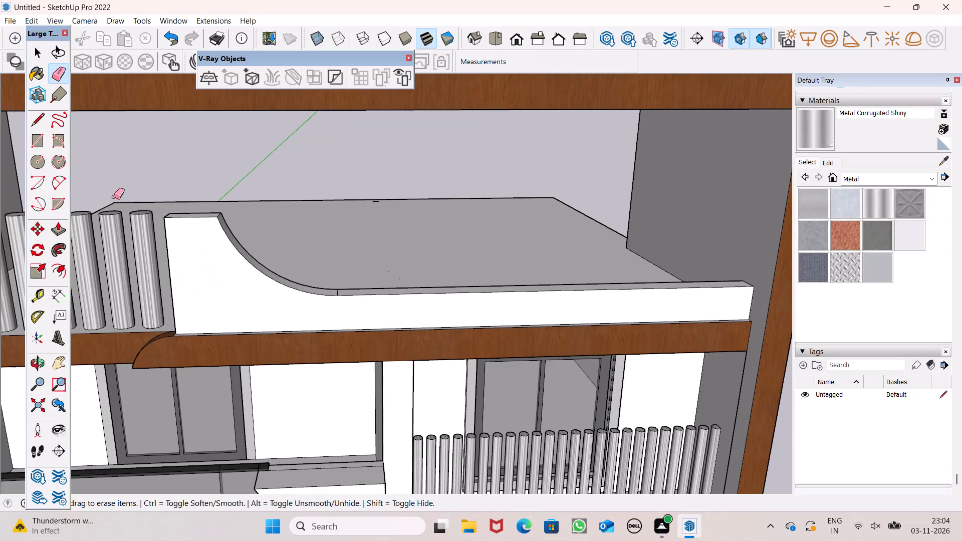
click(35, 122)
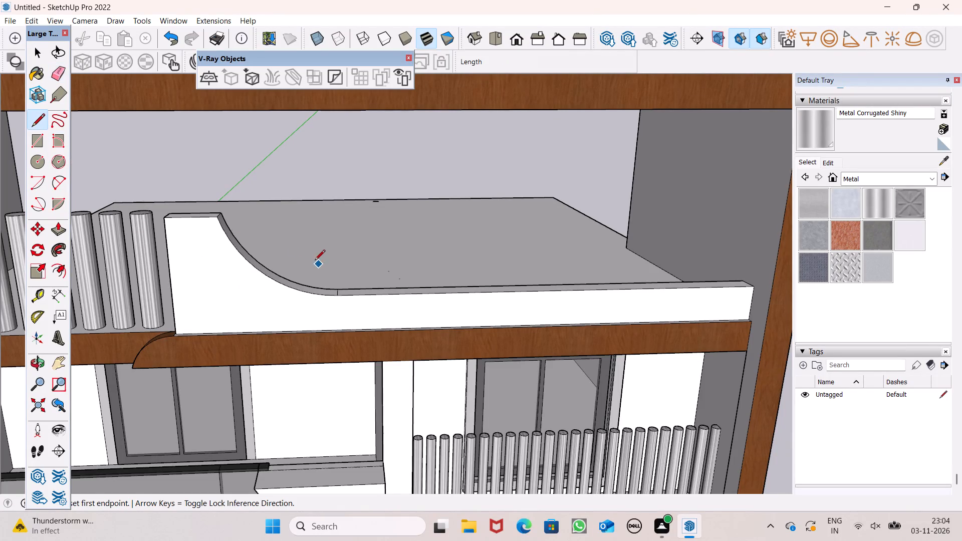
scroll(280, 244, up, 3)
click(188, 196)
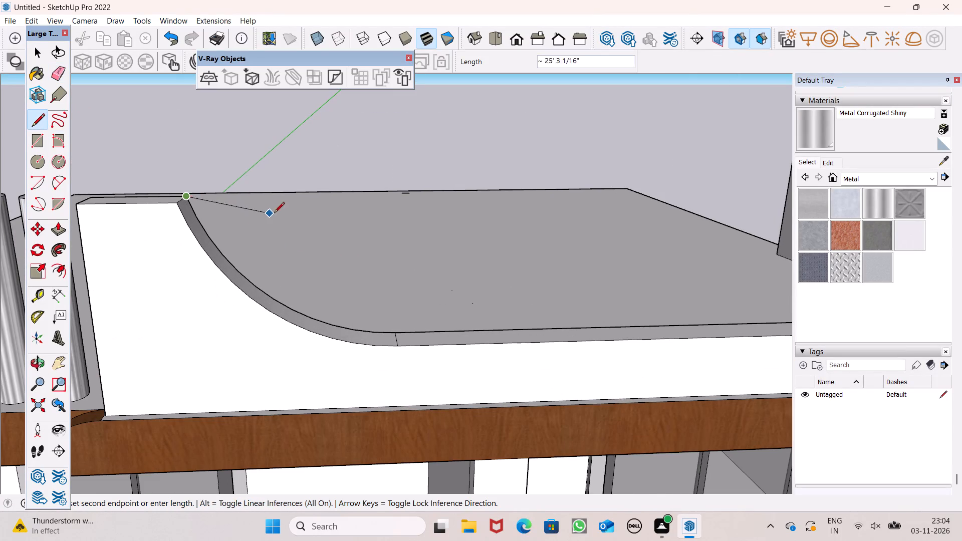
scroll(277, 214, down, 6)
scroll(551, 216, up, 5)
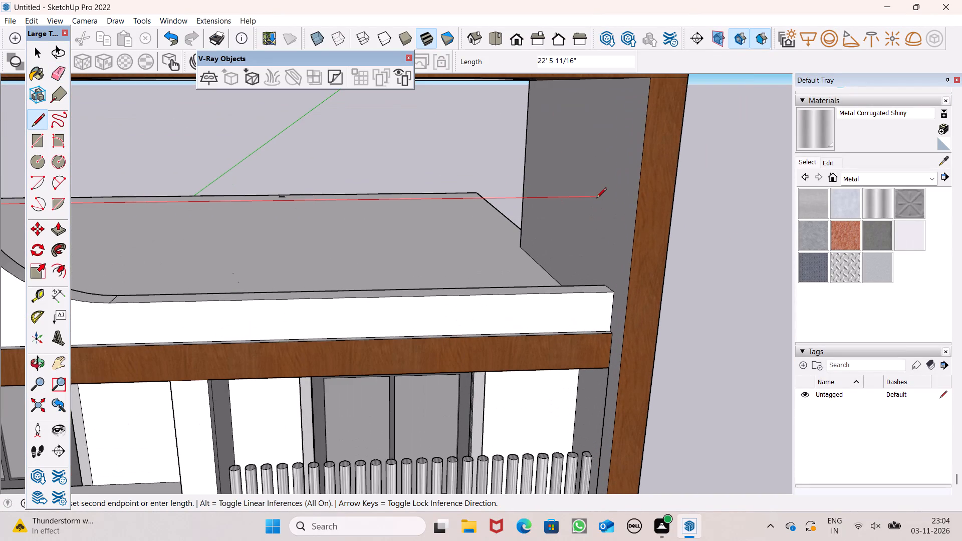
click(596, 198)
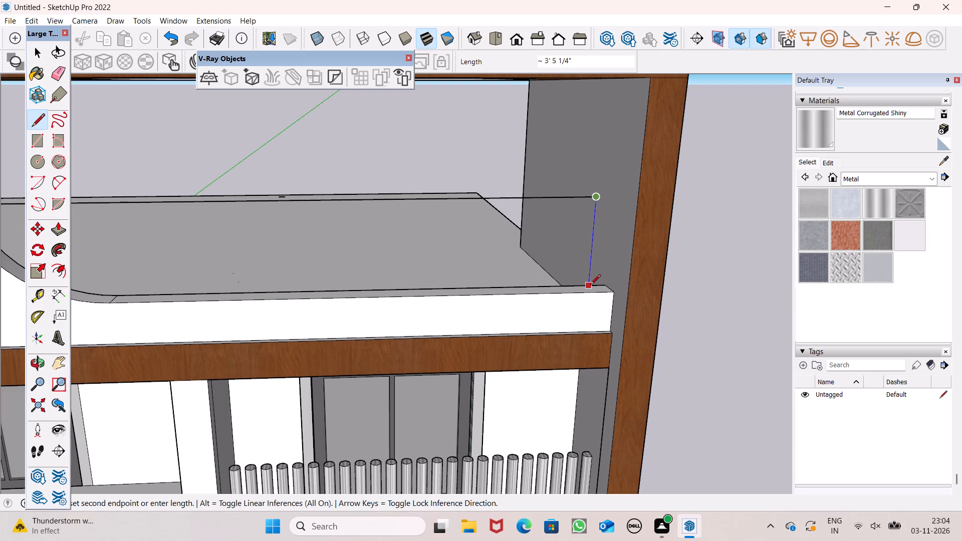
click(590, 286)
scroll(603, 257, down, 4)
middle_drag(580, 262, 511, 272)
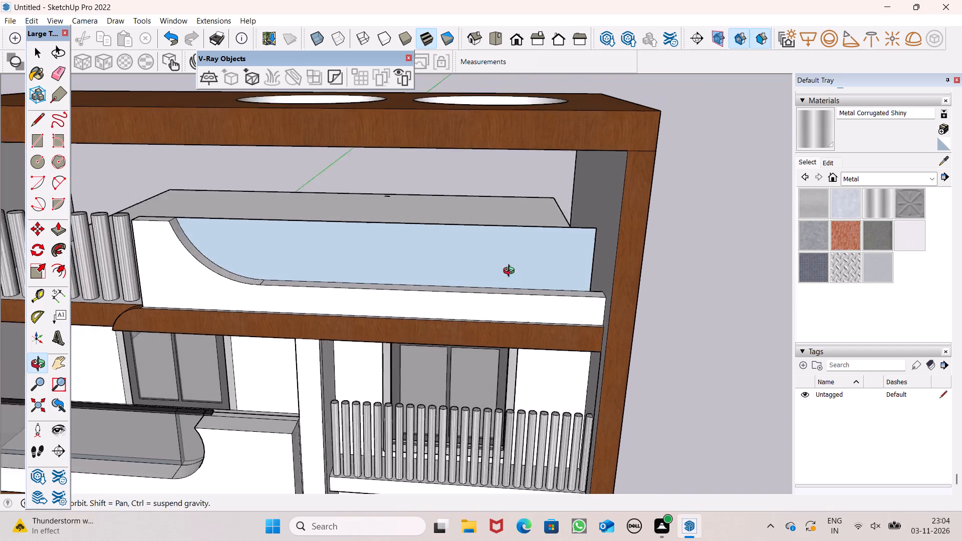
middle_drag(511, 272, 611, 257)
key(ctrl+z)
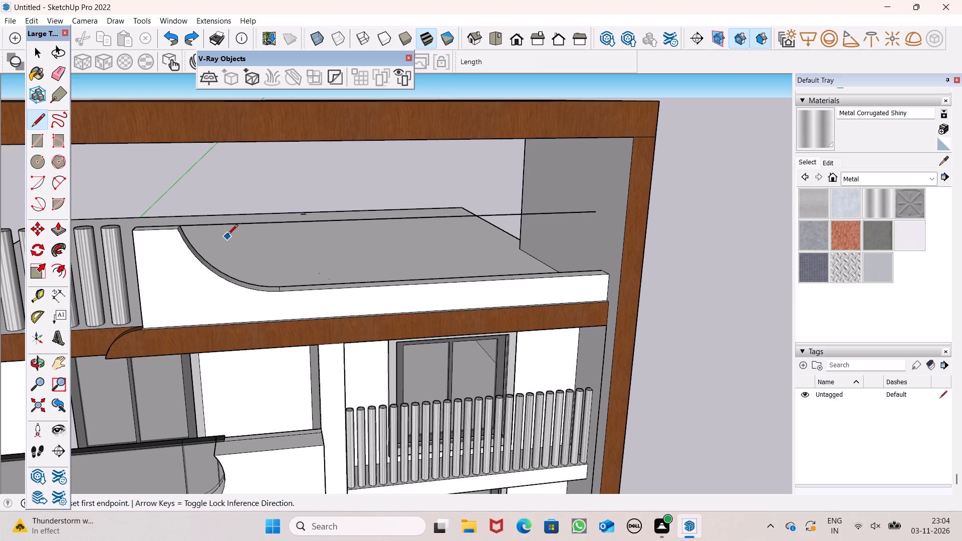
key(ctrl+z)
Draw a horizontal line about 23' 1 9/16" from the curve's front top corner to the side wall, and a vertical line about 3' 5 1/4" down to the parapet.
click(178, 231)
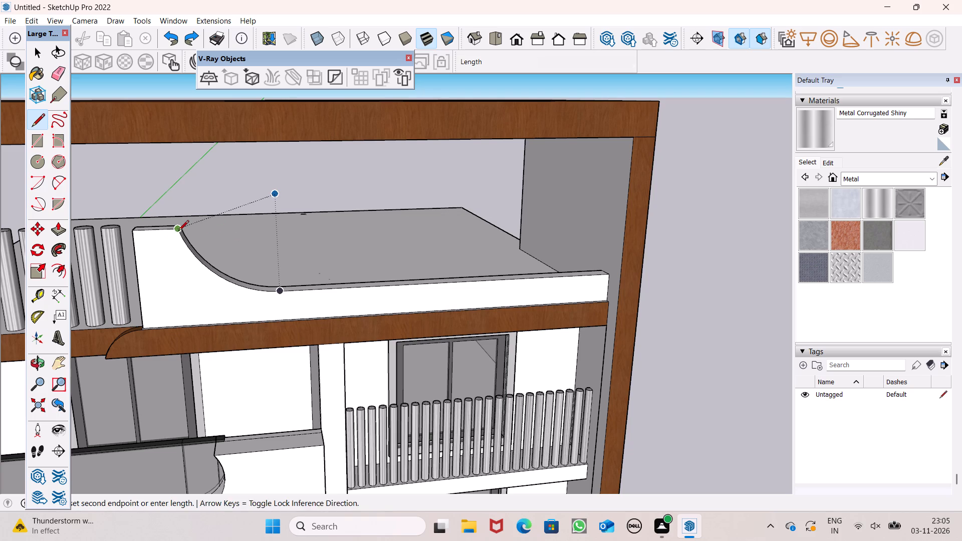
click(611, 213)
click(610, 272)
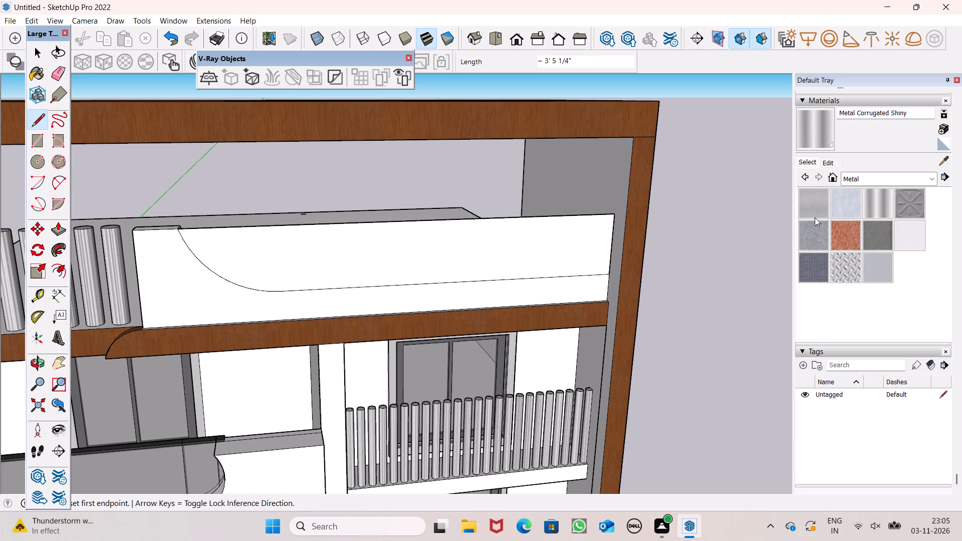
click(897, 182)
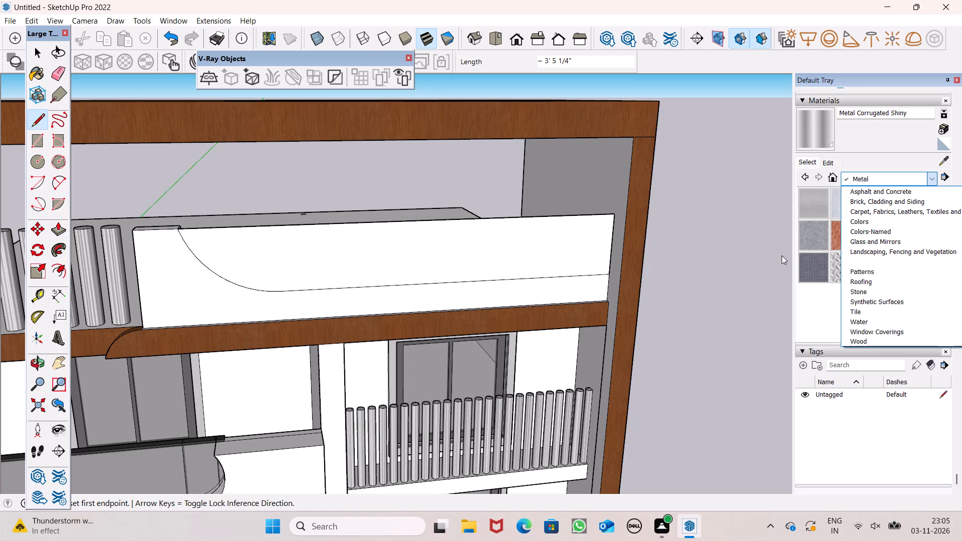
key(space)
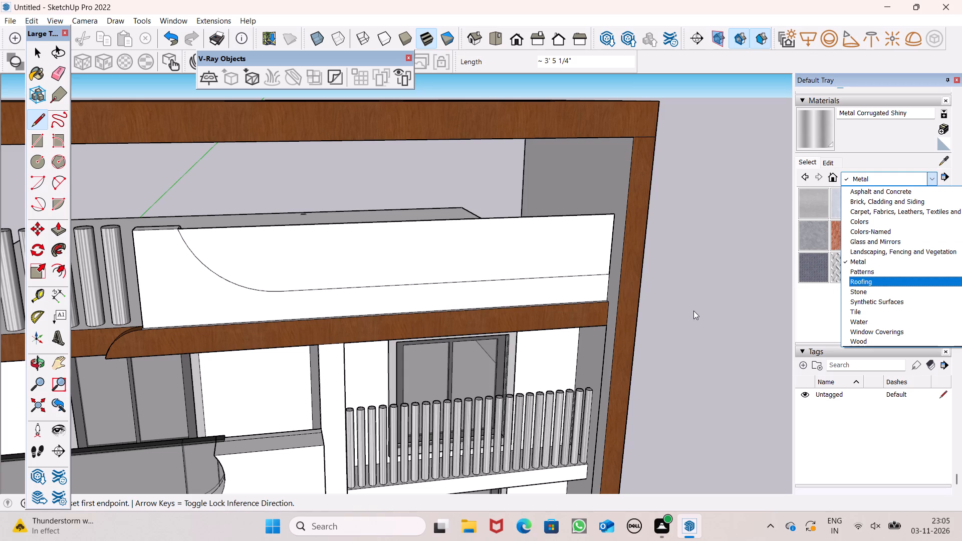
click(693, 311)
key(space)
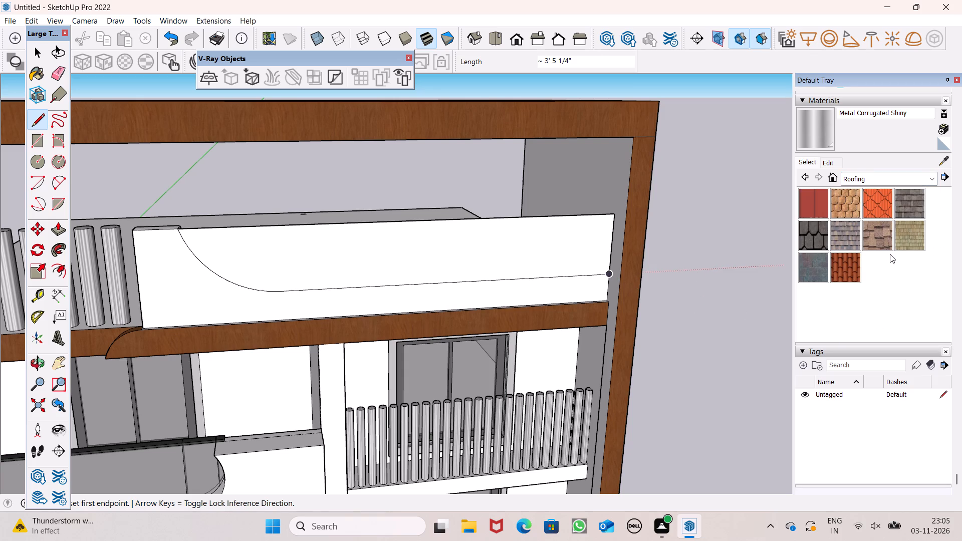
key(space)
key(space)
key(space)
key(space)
Paint the new face above the parapet's curve with Translucent Glass Gray from the Glass and Mirrors materials.
click(866, 179)
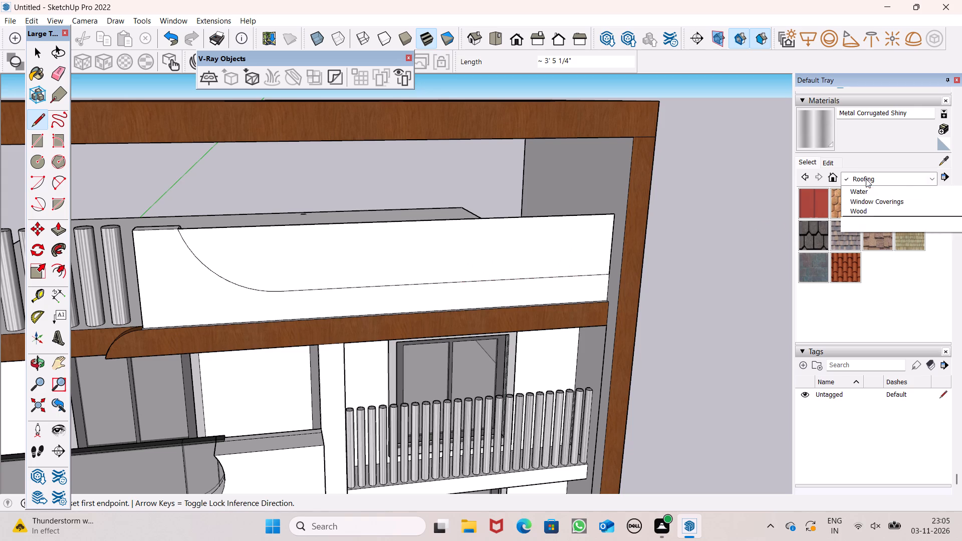
click(883, 240)
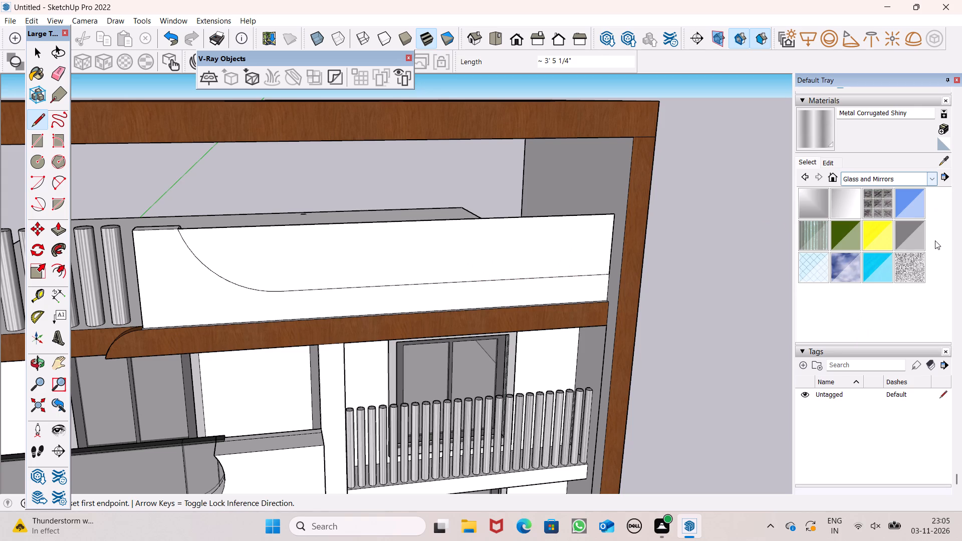
click(911, 237)
click(406, 256)
middle_drag(517, 264, 347, 205)
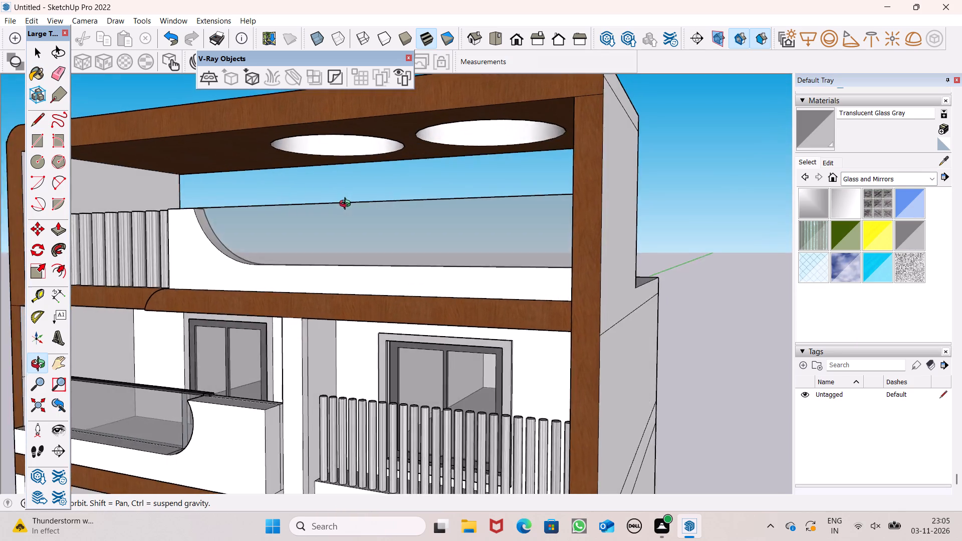
middle_drag(347, 205, 357, 309)
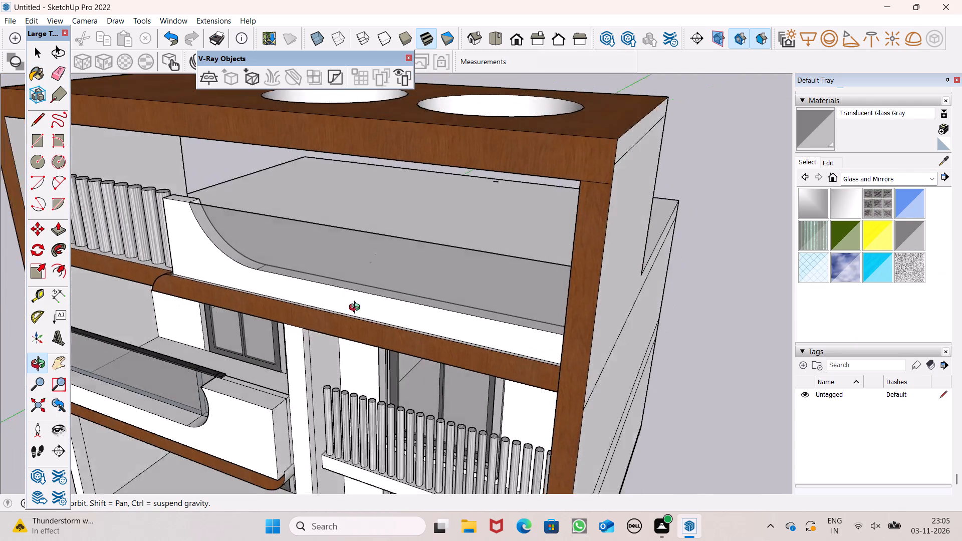
middle_drag(357, 309, 369, 321)
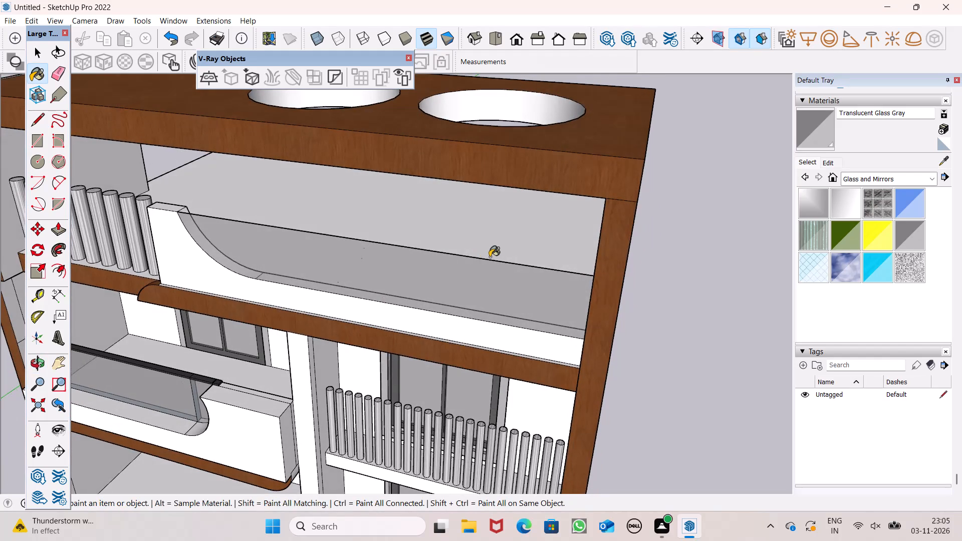
Push/Pull the glass panel above the parapet's curve about 15/16" to give it thickness.
middle_drag(558, 278, 0, 229)
scroll(429, 153, up, 8)
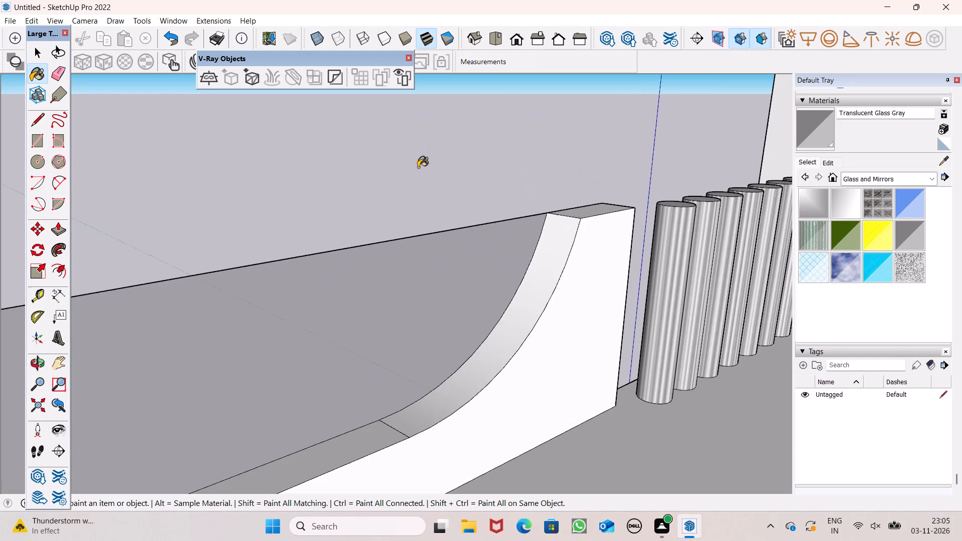
click(61, 228)
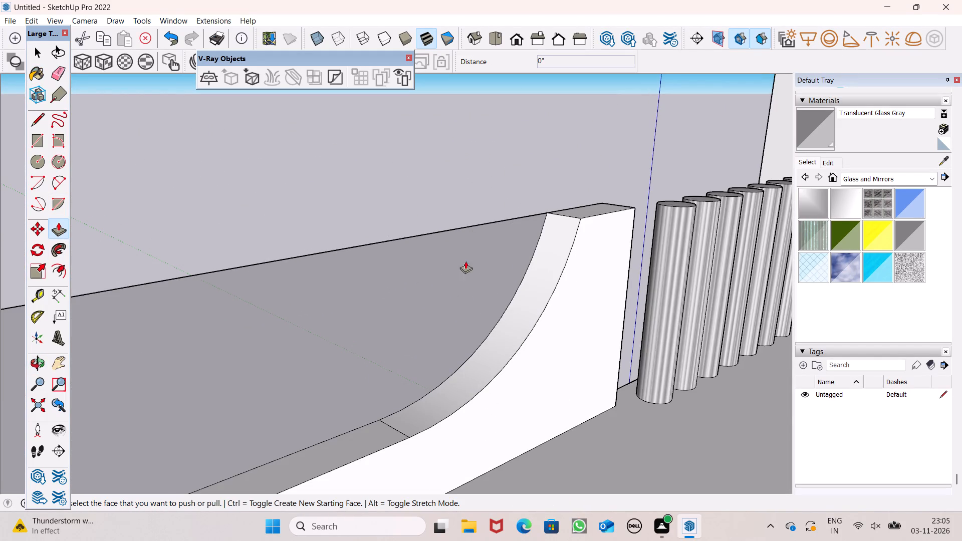
scroll(505, 261, up, 5)
drag(506, 256, 514, 259)
scroll(498, 235, down, 4)
middle_drag(413, 251, 696, 265)
click(626, 358)
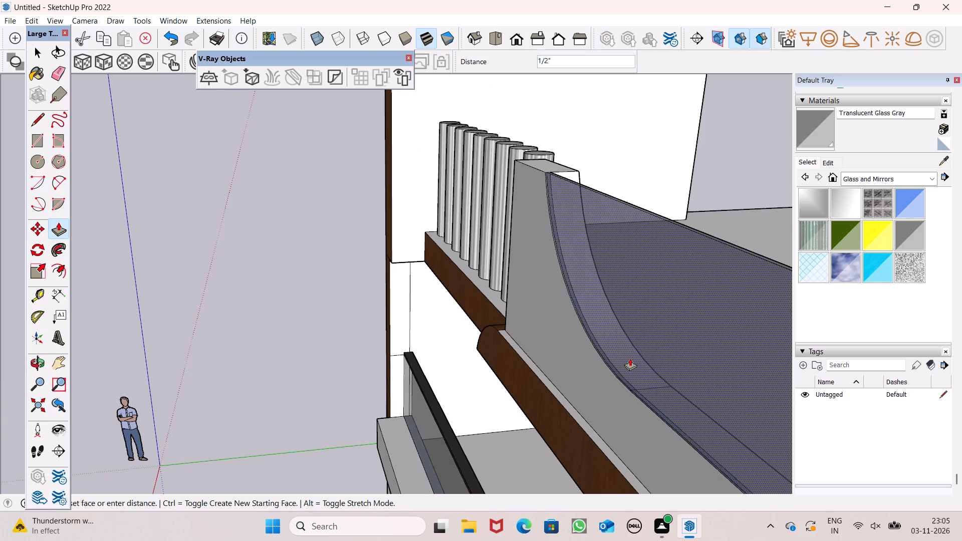
middle_drag(638, 356, 501, 373)
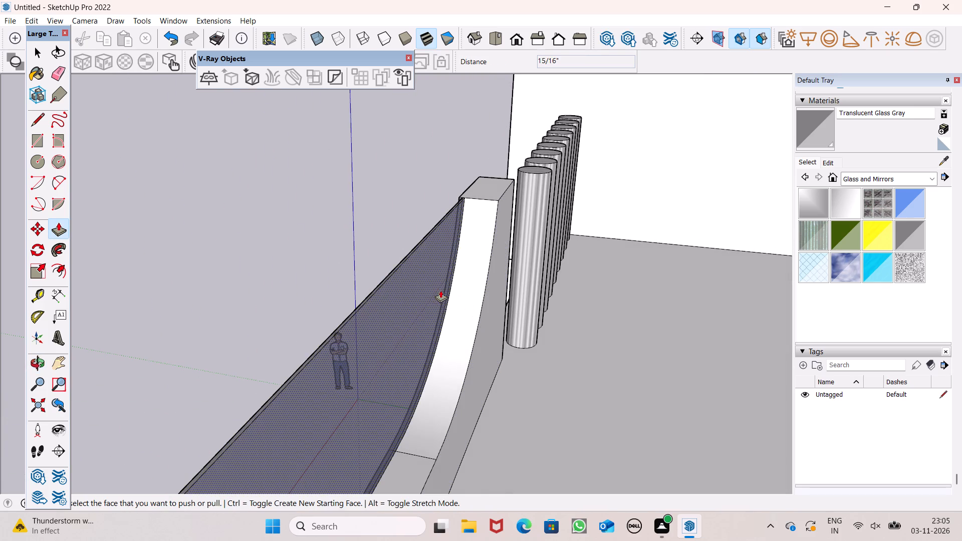
Push/Pull the glass panel above the parapet's curve about 7/8".
click(440, 290)
Paint the top edge of the parapet's glass panel with Color M07 from the Colors materials.
middle_drag(454, 311, 576, 310)
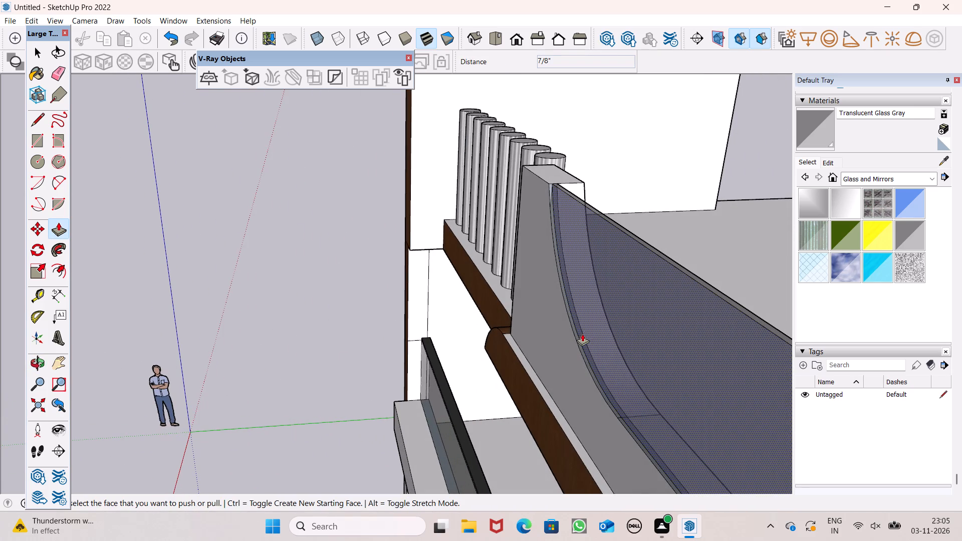
scroll(405, 206, down, 2)
scroll(634, 241, up, 1)
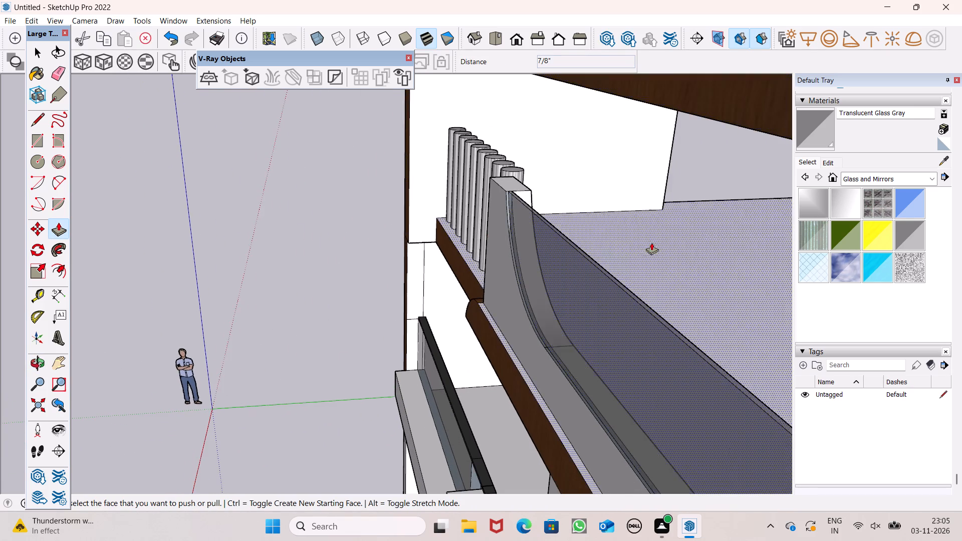
click(924, 174)
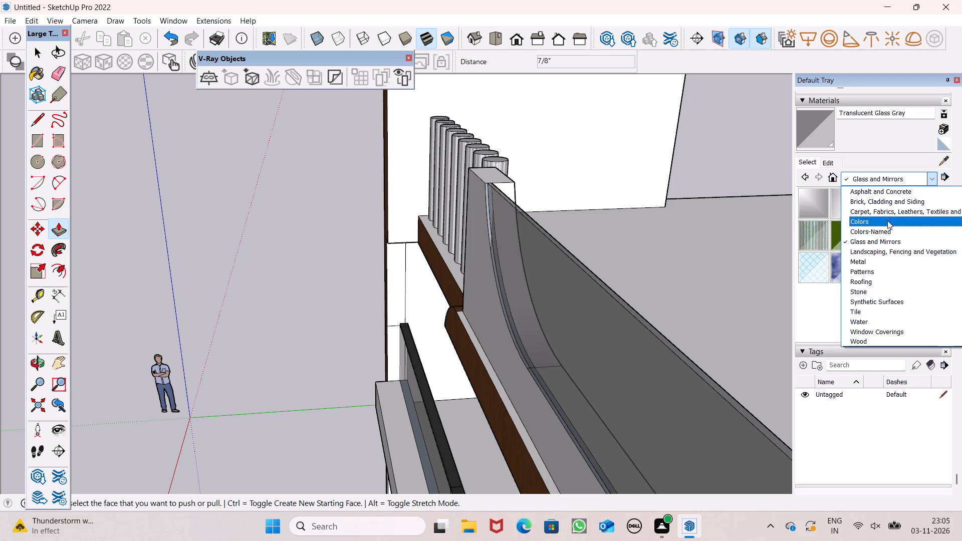
click(887, 220)
scroll(862, 291, down, 12)
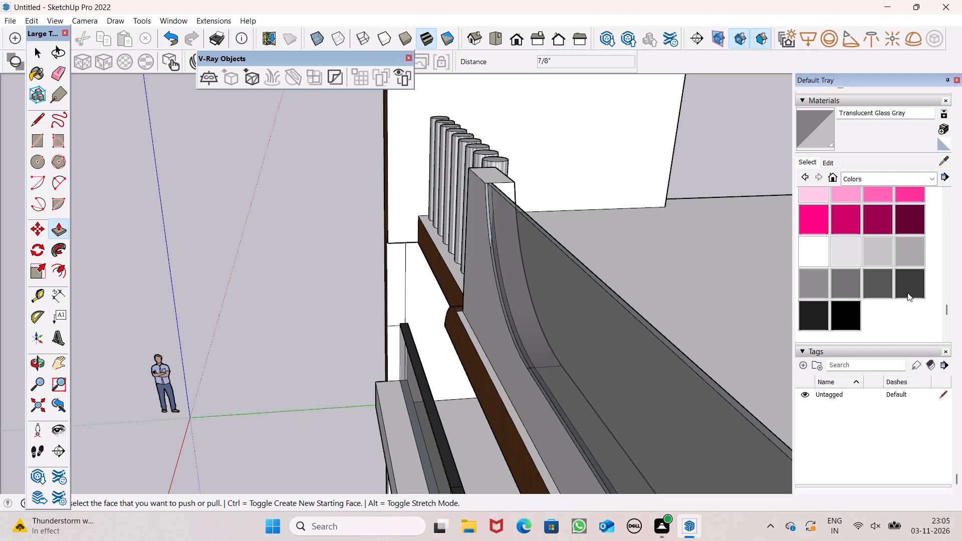
click(907, 293)
scroll(717, 287, up, 3)
click(572, 363)
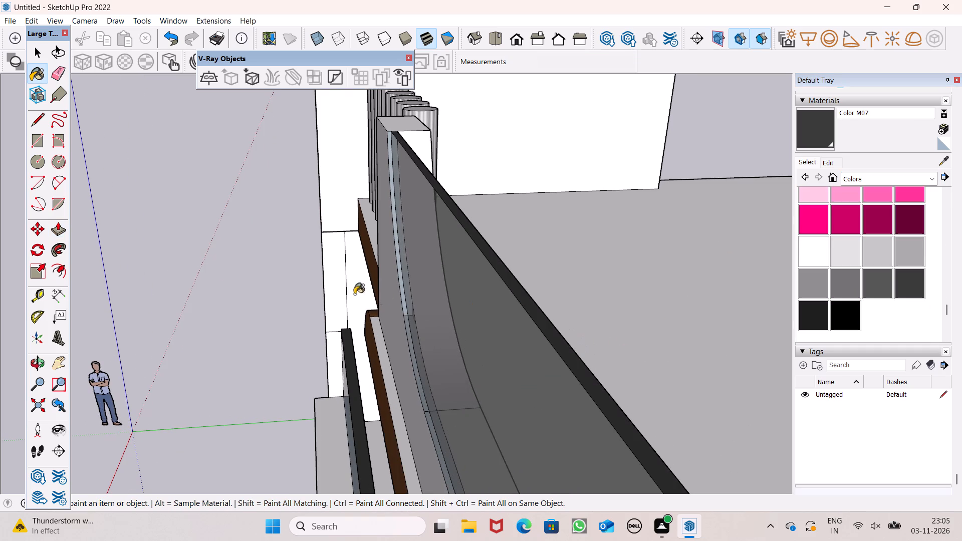
Push/Pull the glass panel's dark top edge about 1" to form a raised rail.
click(54, 234)
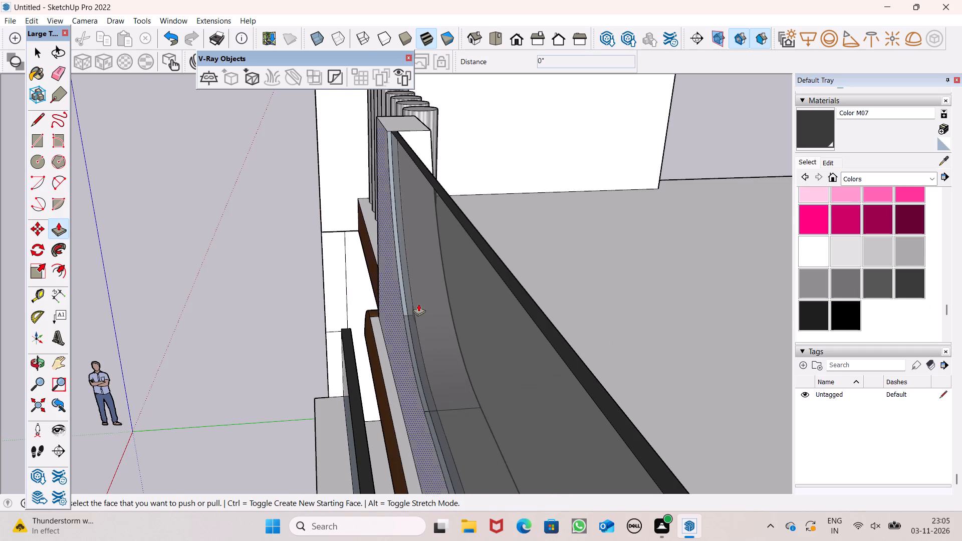
drag(558, 336, 559, 326)
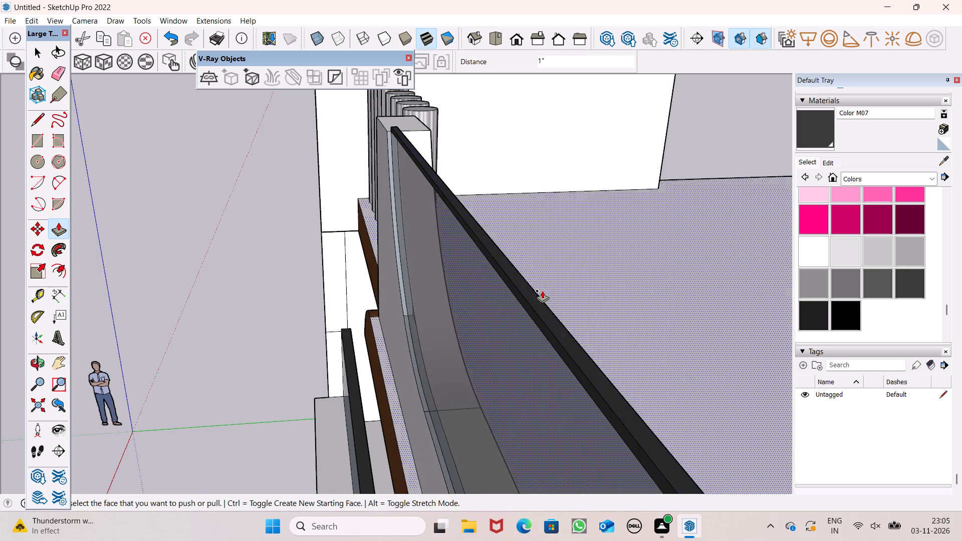
scroll(542, 289, down, 4)
middle_drag(520, 311, 706, 201)
scroll(513, 256, down, 3)
middle_drag(471, 266, 590, 342)
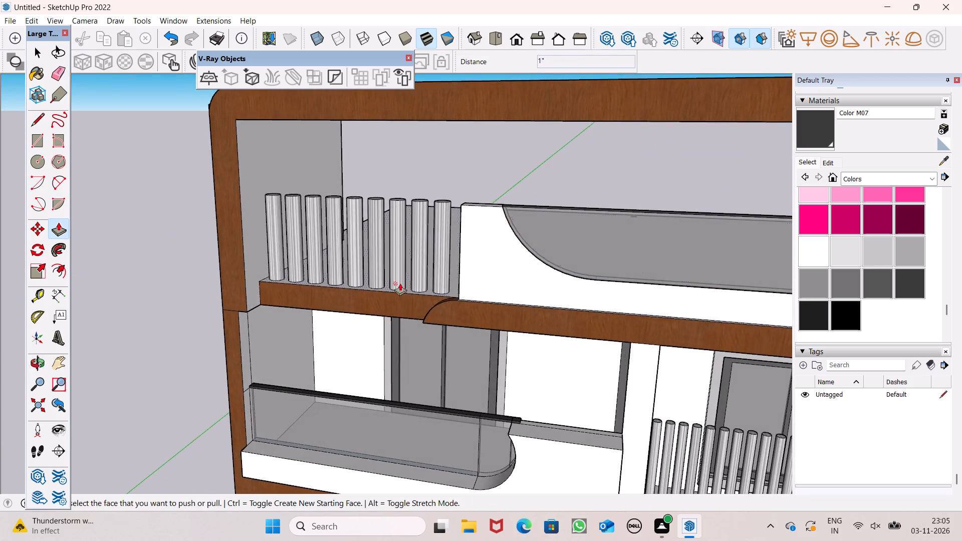
scroll(392, 281, down, 3)
middle_drag(426, 296, 505, 323)
key(space)
Paint the inner faces of the two round roof openings with Wood Veneer 01 from the Wood materials.
scroll(518, 273, down, 3)
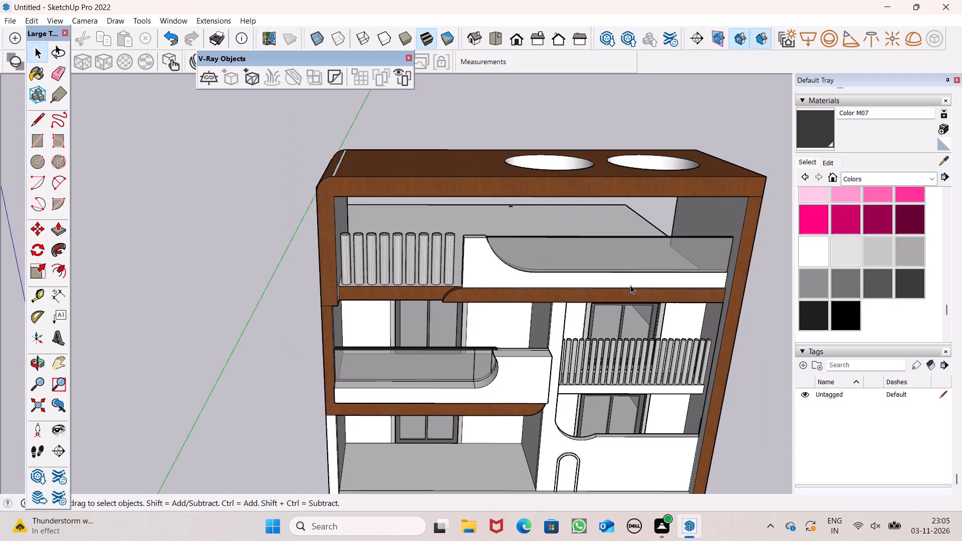
click(887, 171)
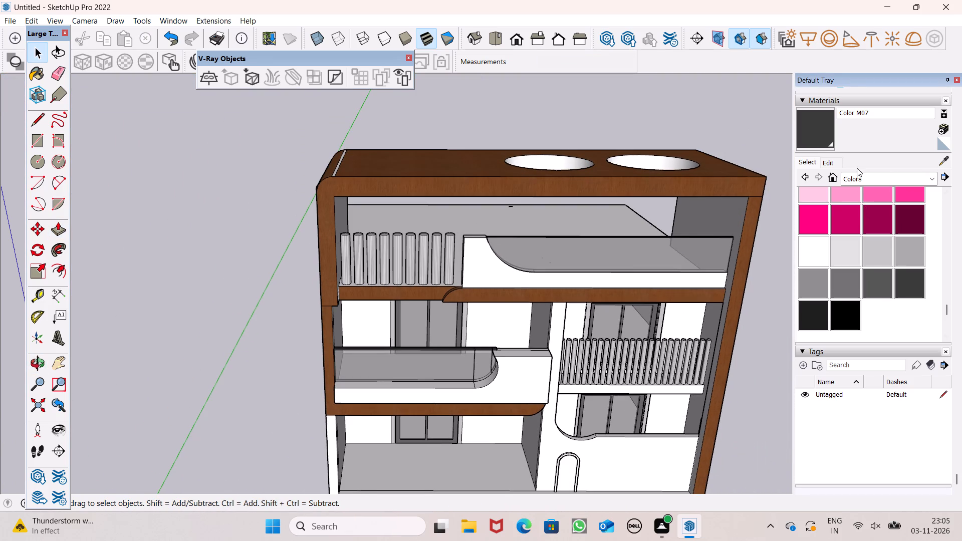
click(857, 183)
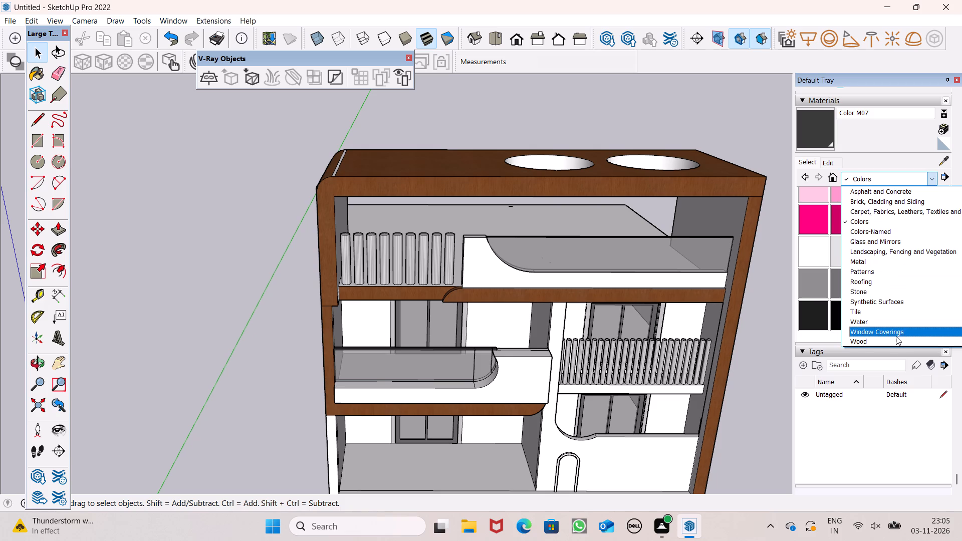
click(893, 342)
click(873, 275)
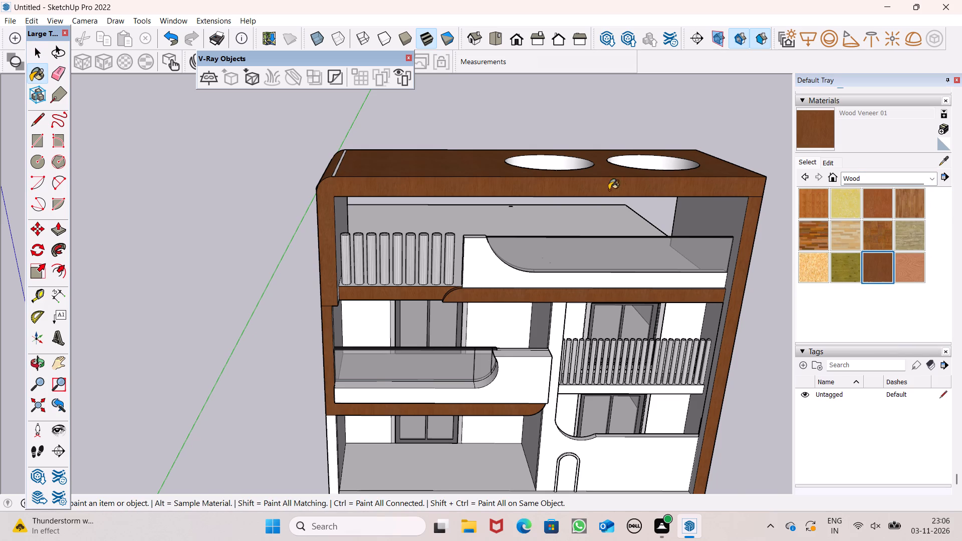
scroll(602, 186, up, 7)
click(550, 144)
click(672, 146)
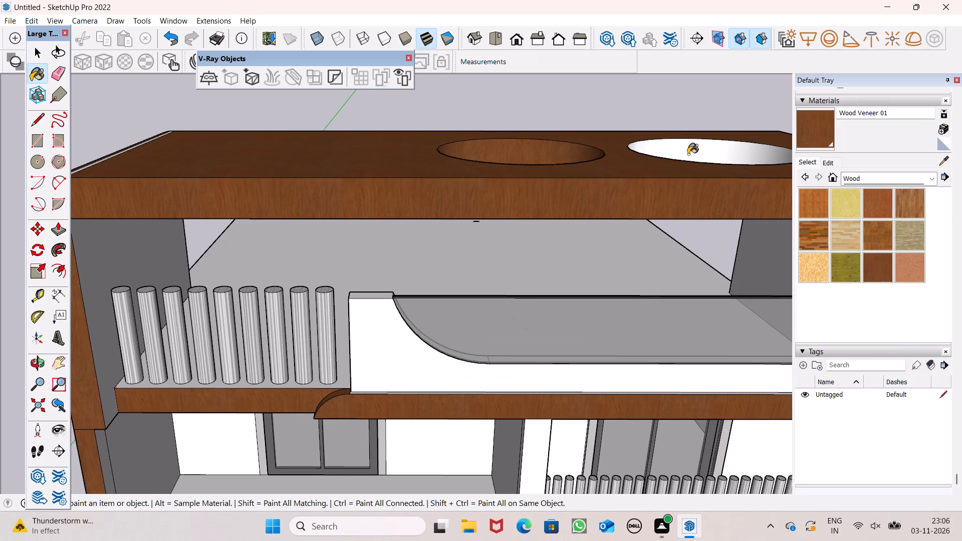
Paint the inner face of the side wall beside the round posts on the roof level with Wood Veneer 01.
middle_drag(720, 181, 482, 58)
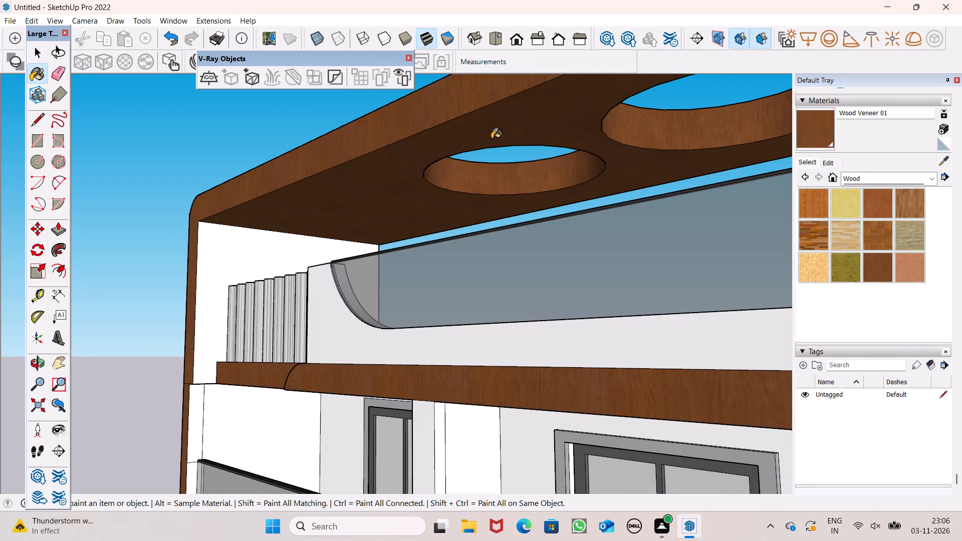
scroll(471, 189, down, 1)
middle_drag(443, 211, 370, 207)
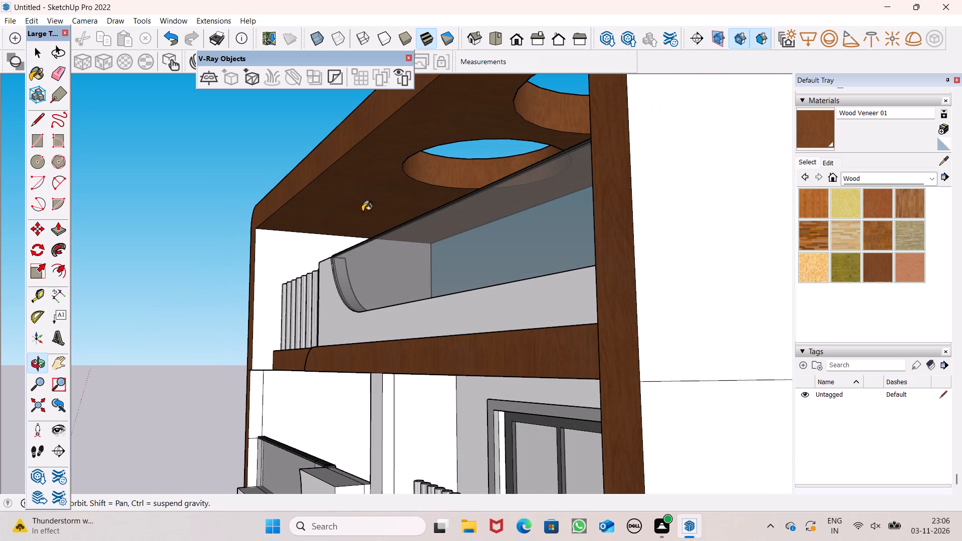
click(319, 250)
Examine the whole facade from the front, checking the wood frame, parapet glass and balconies.
middle_drag(419, 237, 508, 299)
scroll(454, 204, down, 3)
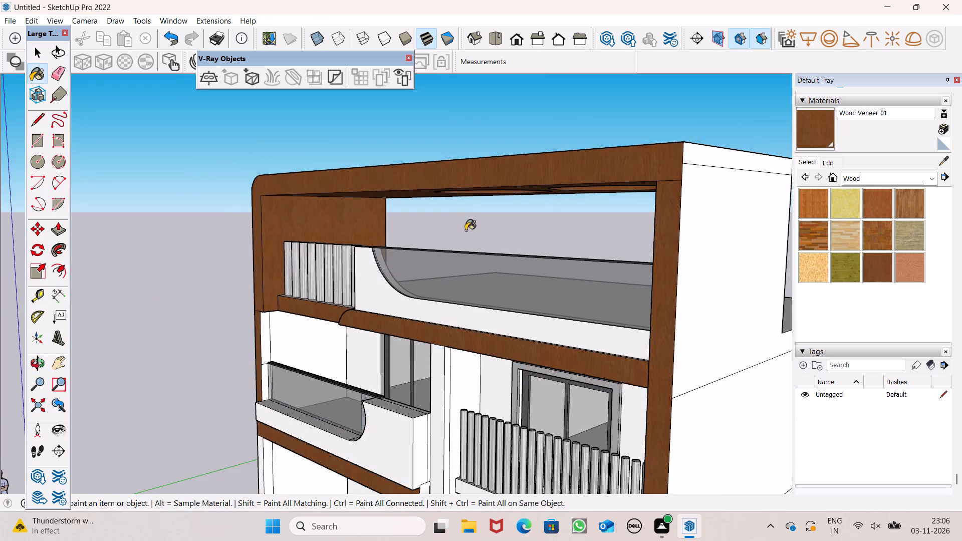
middle_drag(469, 234, 609, 231)
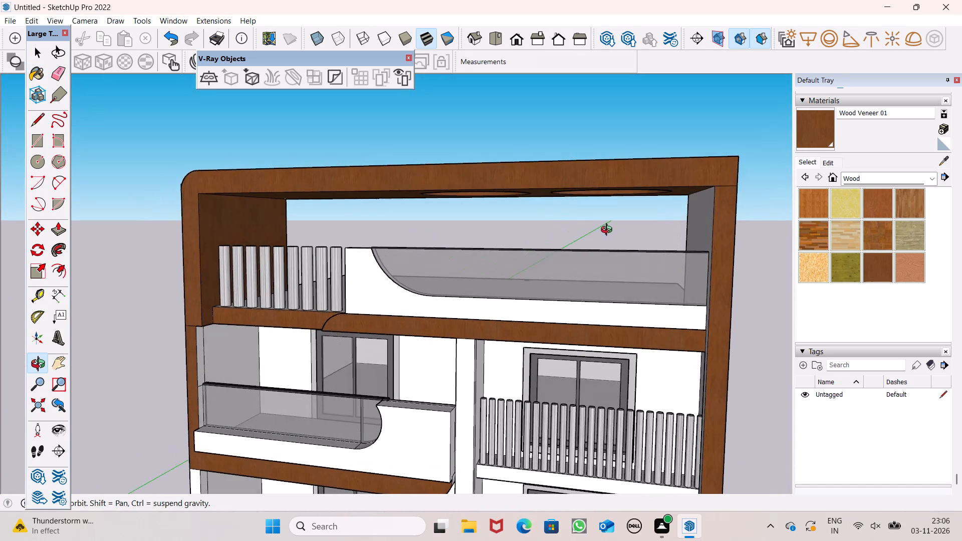
middle_drag(609, 231, 683, 234)
middle_drag(681, 235, 660, 236)
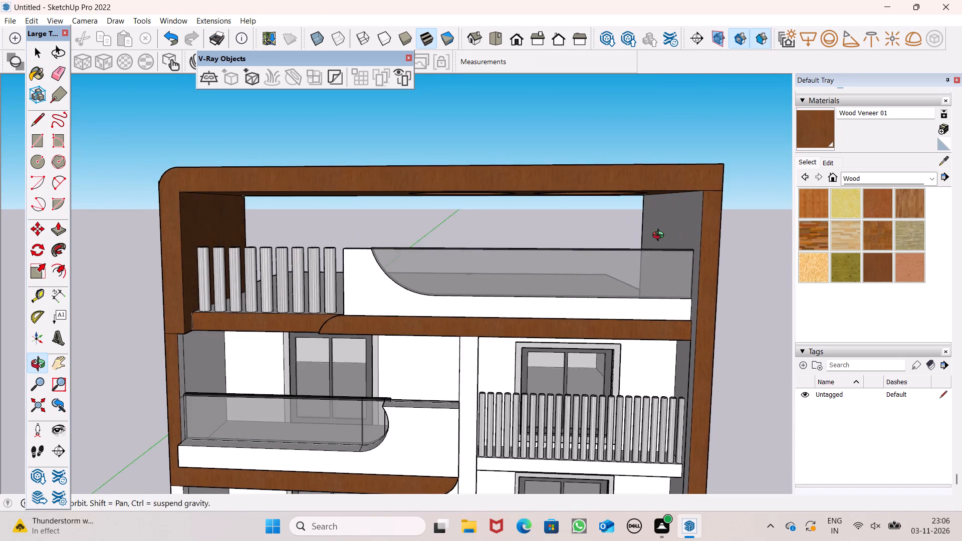
middle_drag(660, 236, 659, 236)
scroll(510, 192, down, 1)
middle_drag(640, 237, 691, 223)
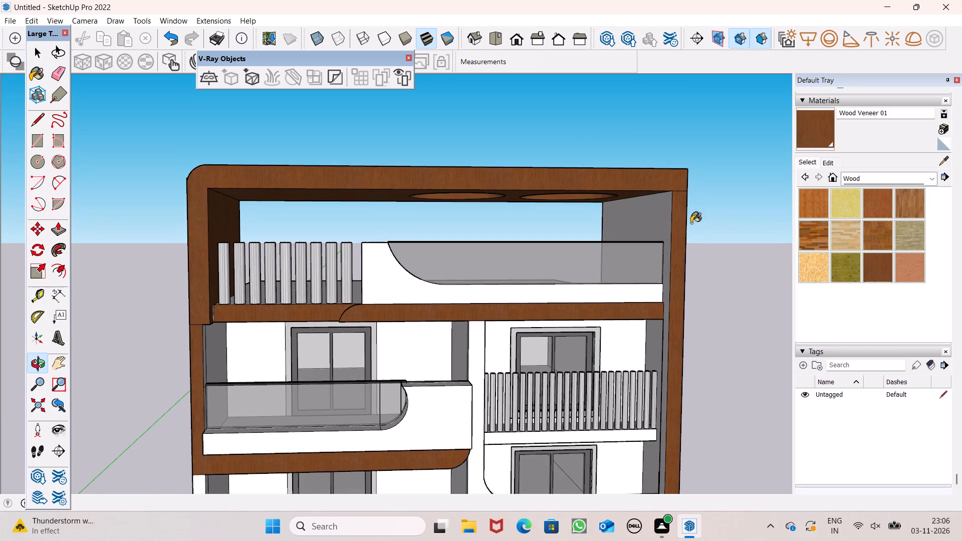
scroll(609, 214, down, 4)
middle_drag(585, 250, 582, 229)
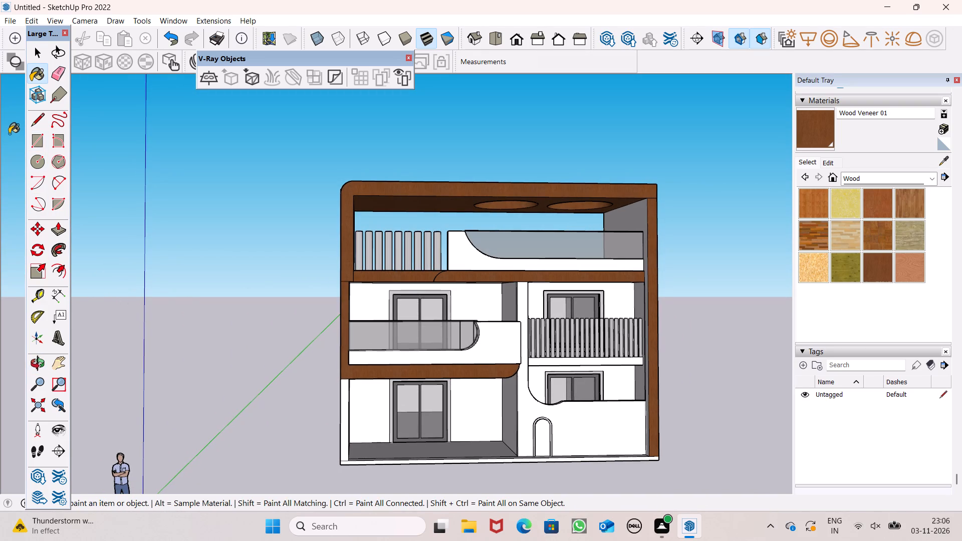
Draw a thin rectangle about 22' 1" by 1 3/4" along the wooden slab band under the first-floor glass balcony.
click(37, 135)
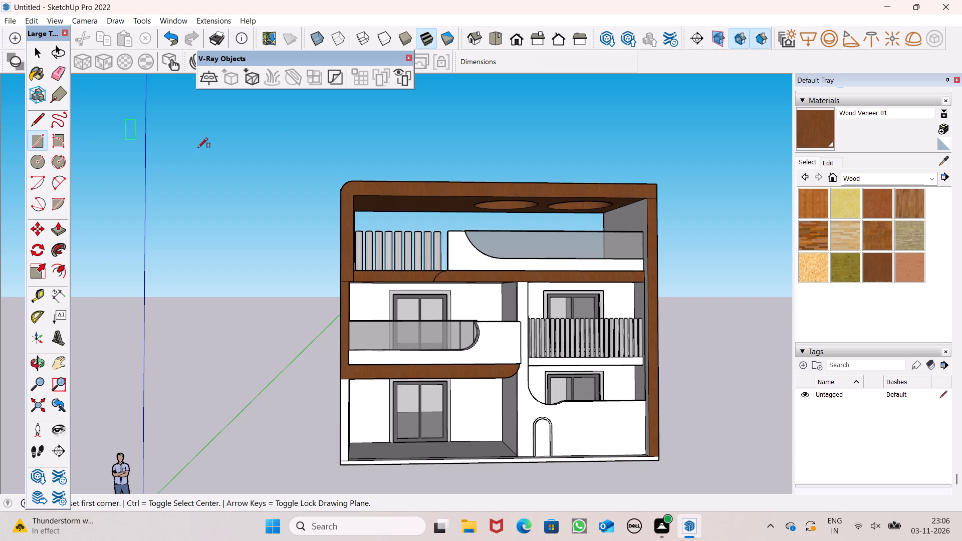
scroll(450, 220, down, 1)
scroll(450, 339, up, 4)
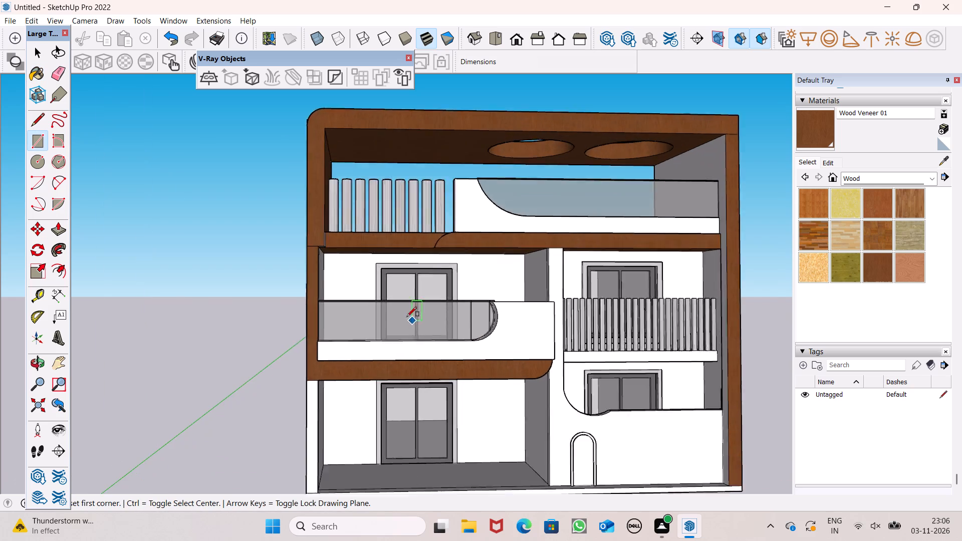
scroll(407, 317, up, 2)
scroll(483, 313, down, 4)
scroll(367, 365, up, 4)
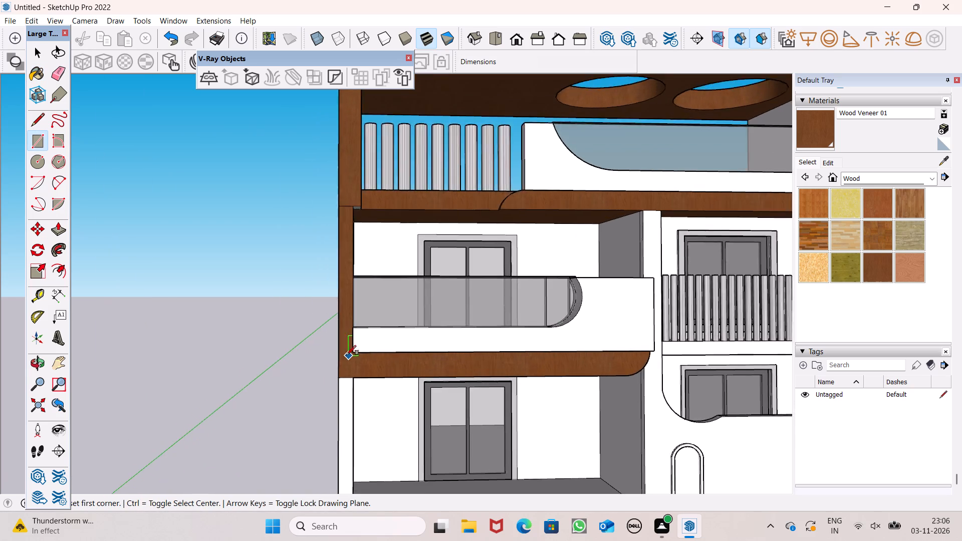
scroll(346, 355, up, 1)
scroll(467, 324, down, 6)
scroll(653, 132, up, 1)
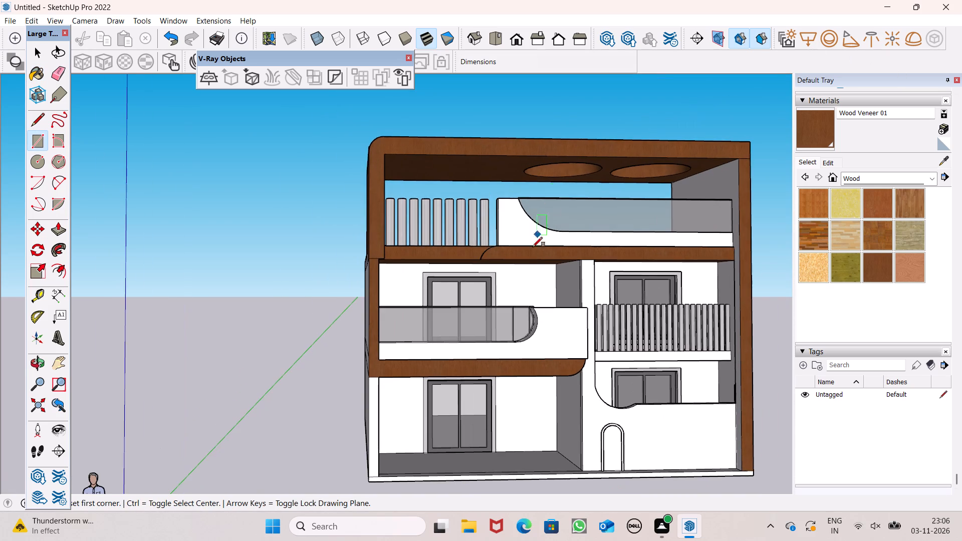
scroll(498, 285, up, 4)
scroll(467, 275, down, 6)
scroll(360, 346, up, 5)
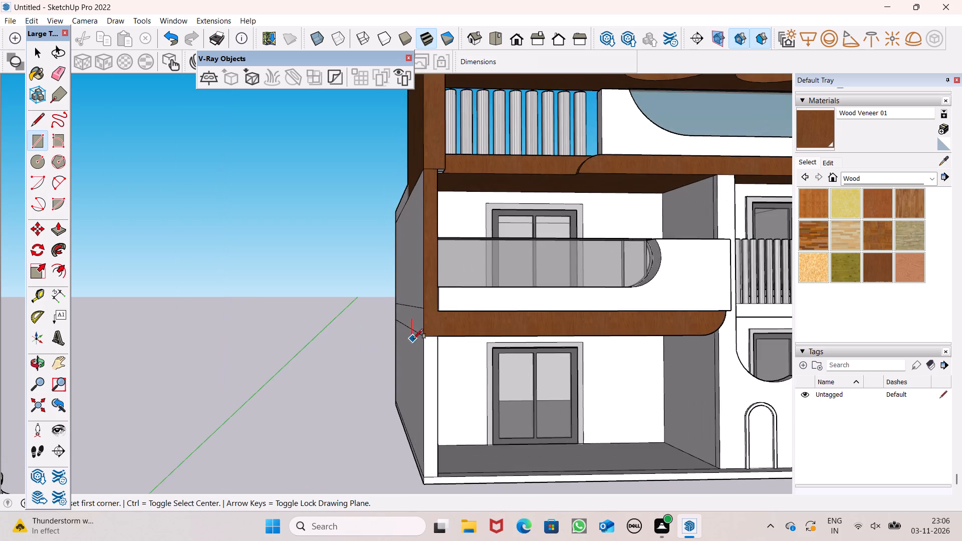
scroll(446, 318, up, 6)
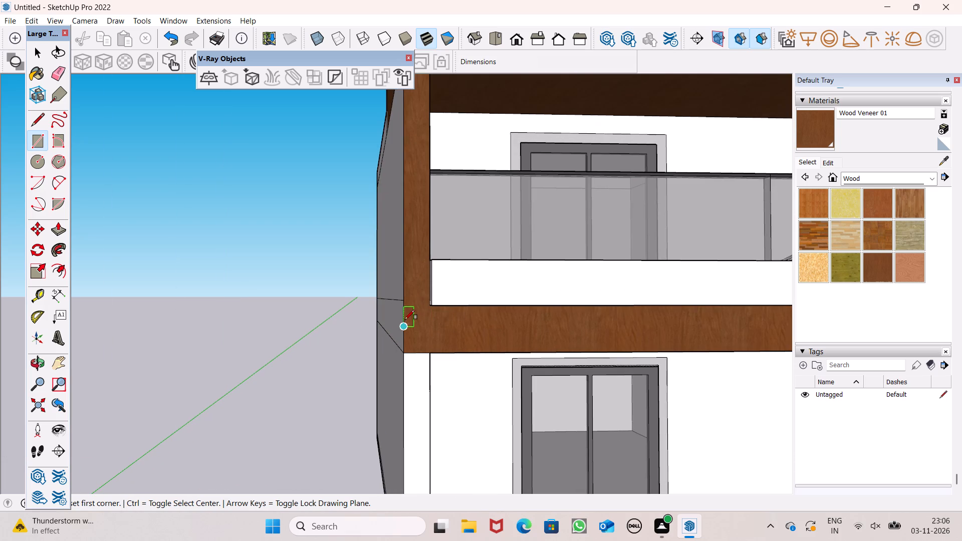
click(404, 318)
scroll(433, 341, down, 9)
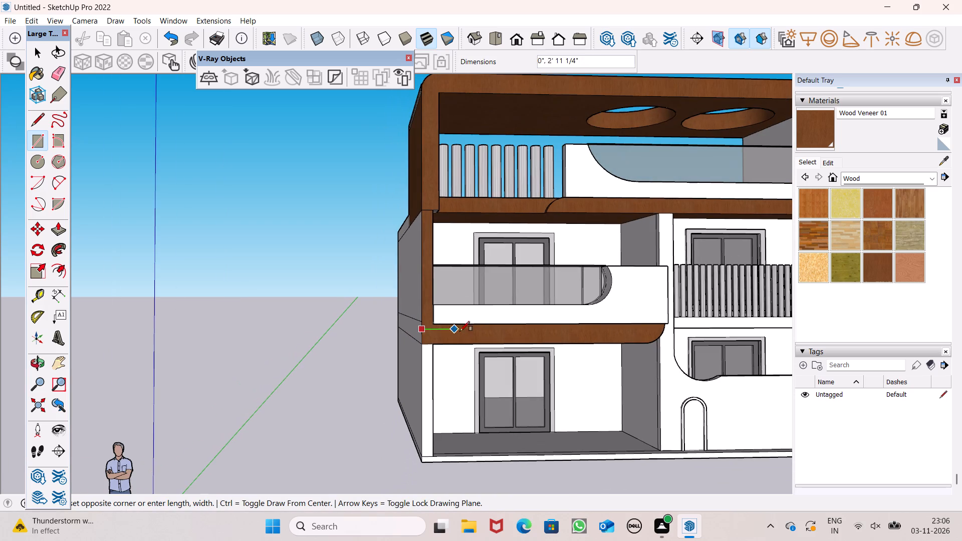
scroll(611, 344, up, 6)
scroll(685, 327, up, 5)
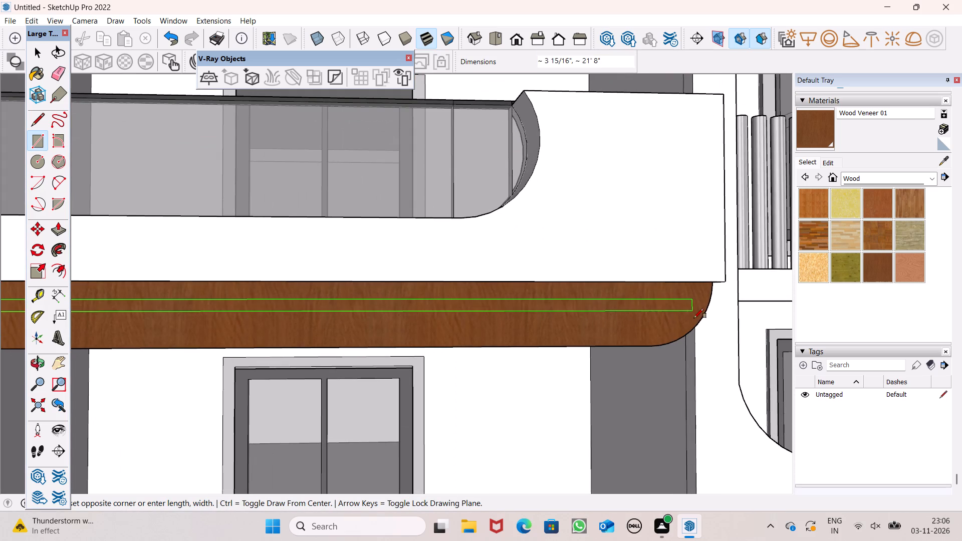
scroll(704, 305, up, 6)
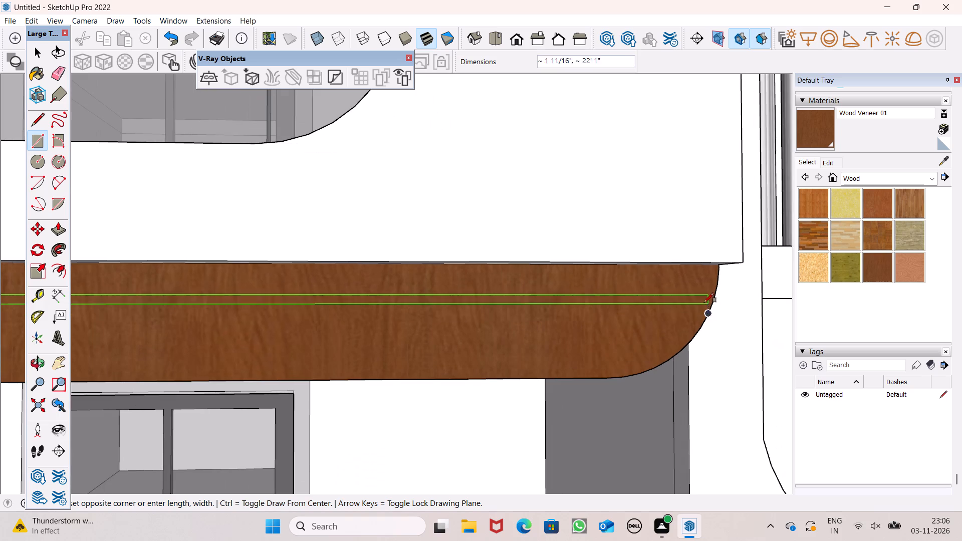
scroll(702, 311, up, 2)
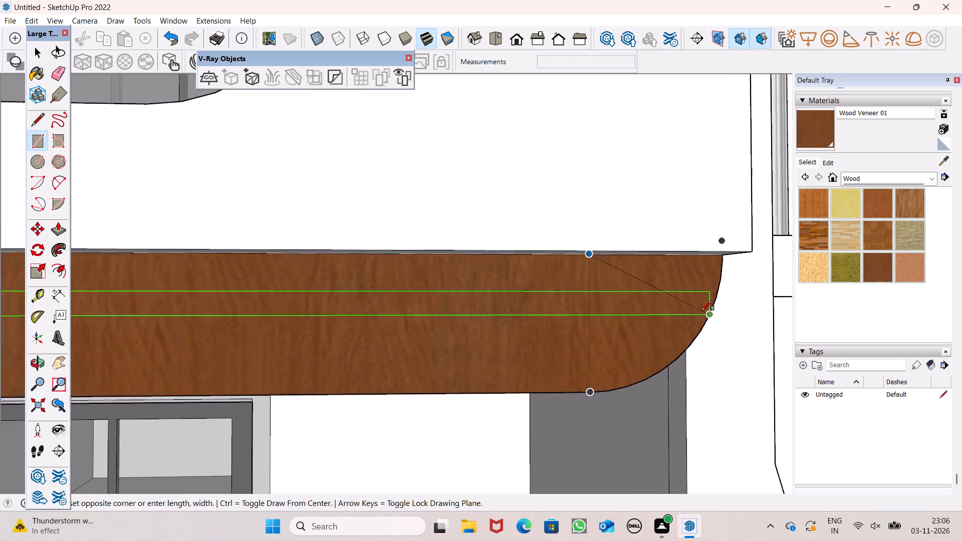
scroll(702, 311, up, 3)
click(703, 300)
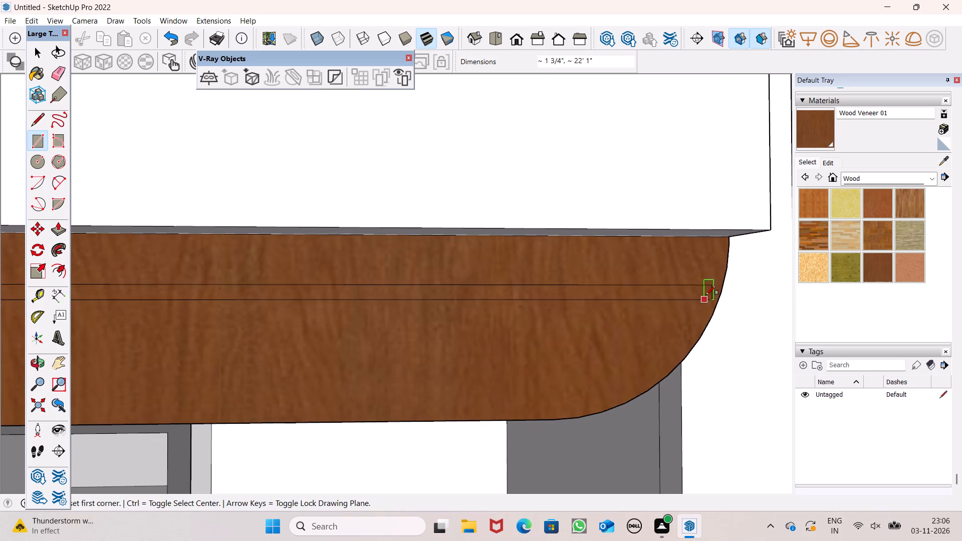
Move the thin groove strip about 1 13/16" down the wooden slab band under the first-floor glass balcony.
scroll(714, 294, down, 8)
scroll(738, 333, down, 2)
scroll(740, 341, up, 1)
scroll(740, 342, down, 7)
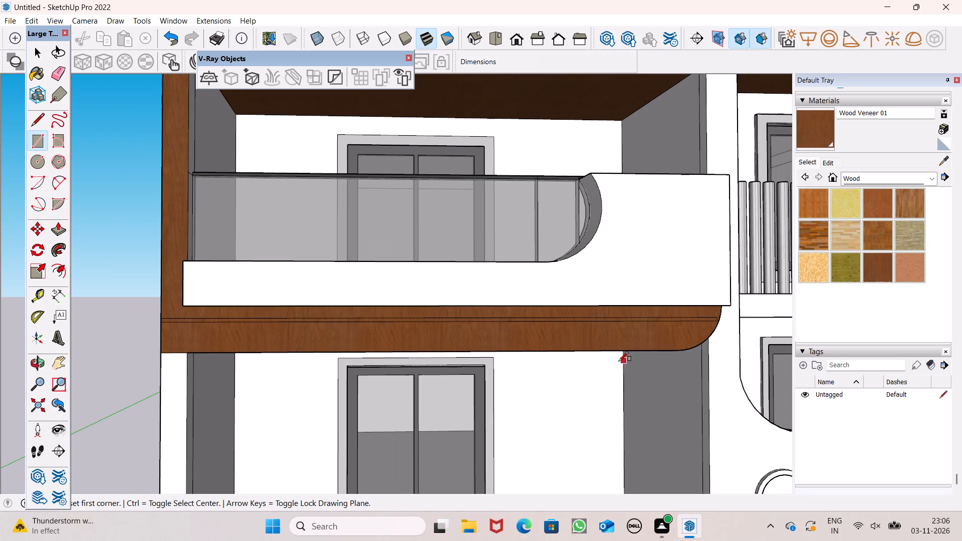
key(space)
scroll(578, 323, up, 7)
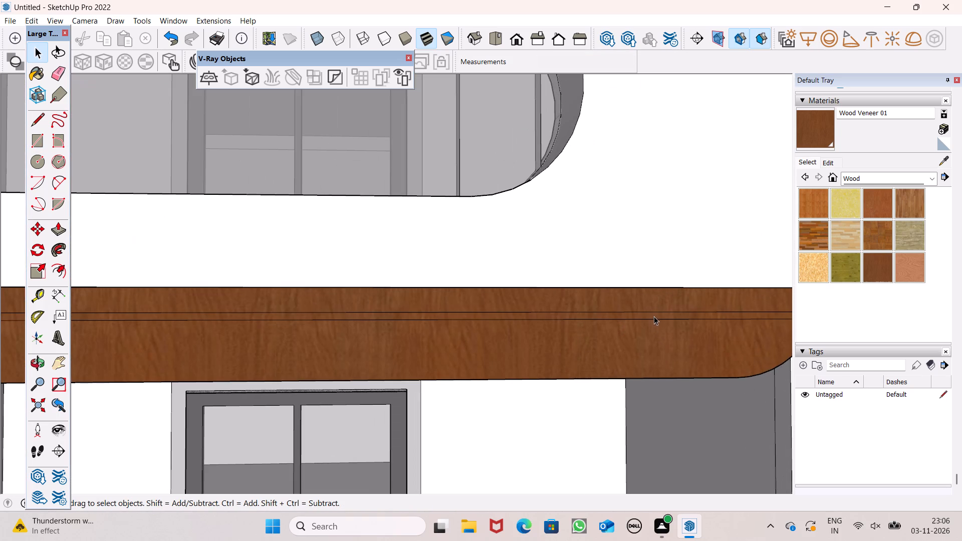
double_click(654, 316)
scroll(556, 320, down, 5)
scroll(548, 324, up, 1)
scroll(543, 326, down, 1)
scroll(714, 302, up, 6)
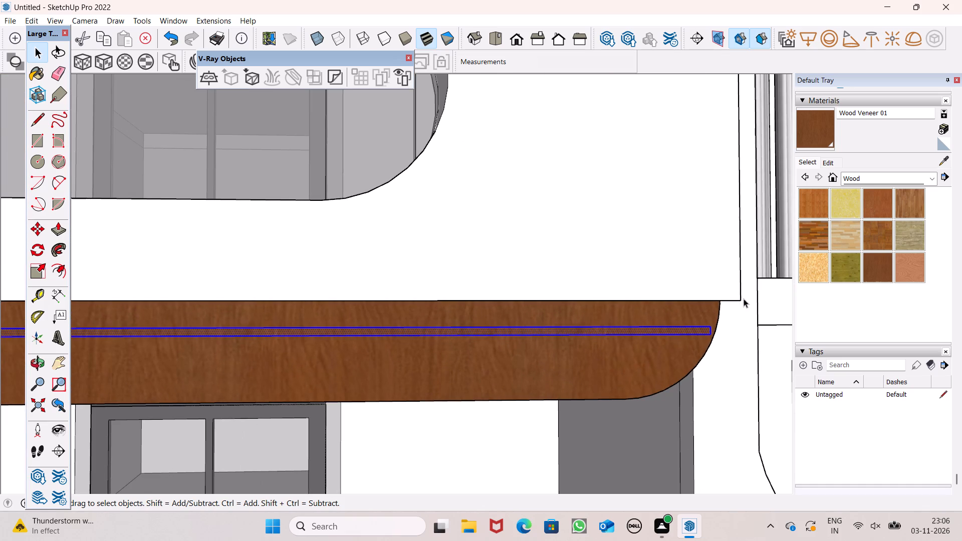
key(m)
key(Return)
scroll(741, 301, up, 3)
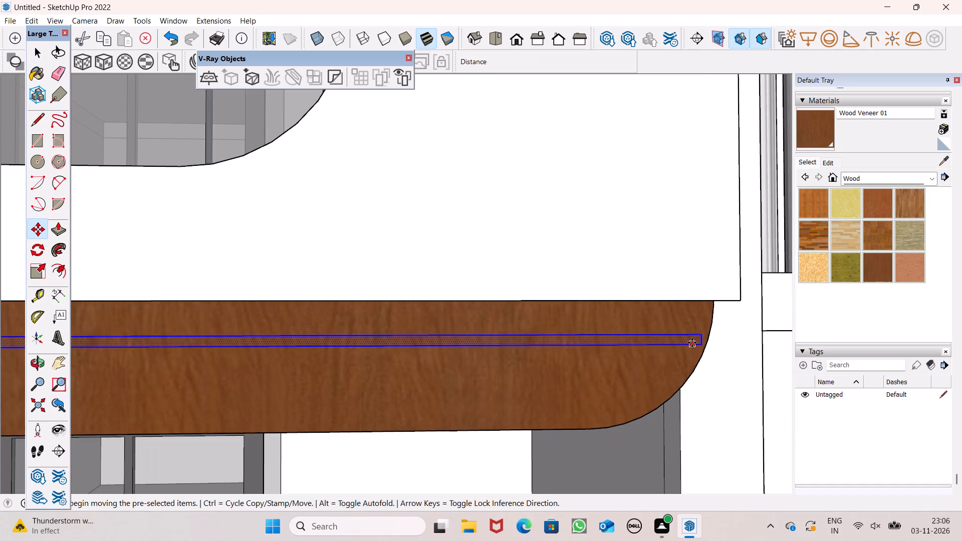
drag(690, 342, 686, 355)
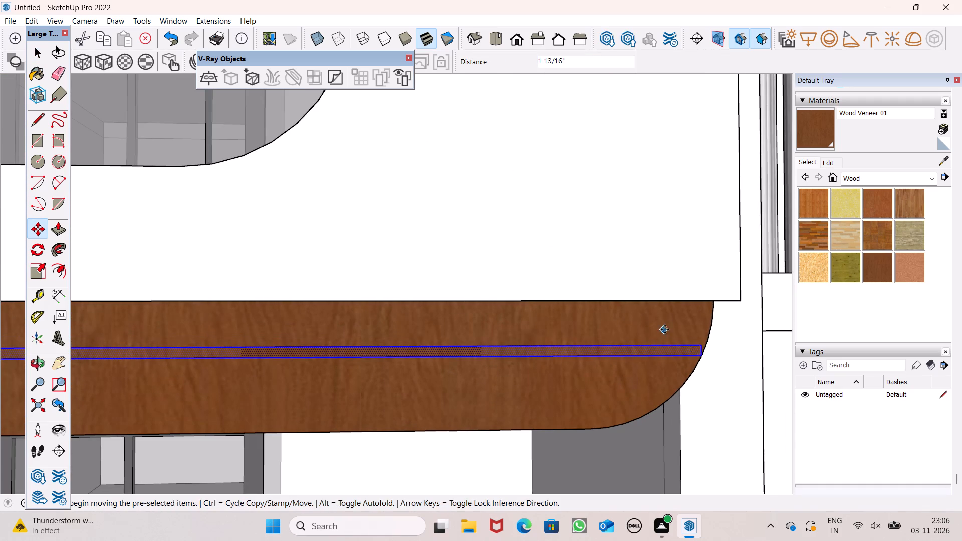
key(space)
scroll(712, 329, down, 15)
scroll(629, 328, down, 5)
click(349, 291)
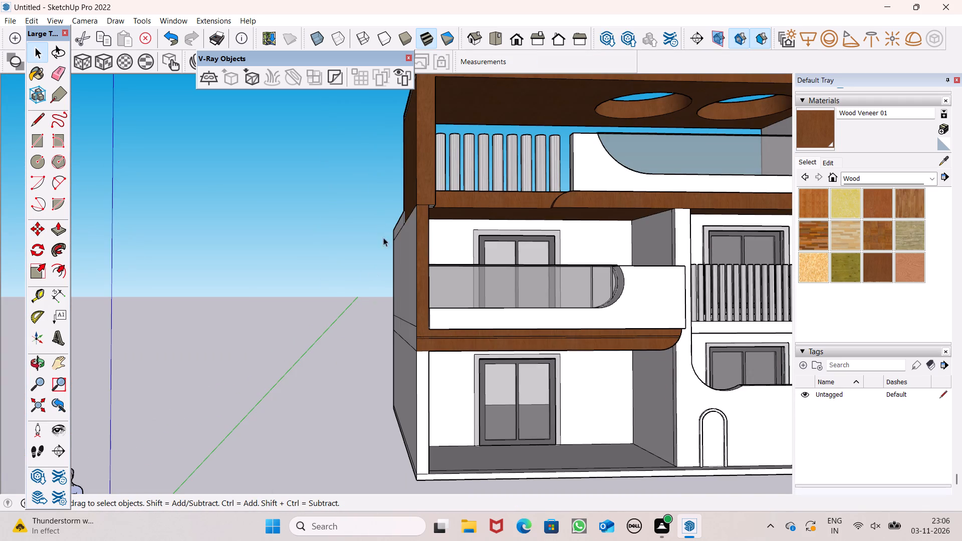
Push/Pull the narrow white faces beside the wooden side post, above and at the first-floor balcony glass, by 6 3/4" each.
middle_drag(392, 220, 375, 277)
middle_drag(415, 234, 238, 184)
scroll(238, 184, up, 1)
click(56, 230)
scroll(345, 141, up, 2)
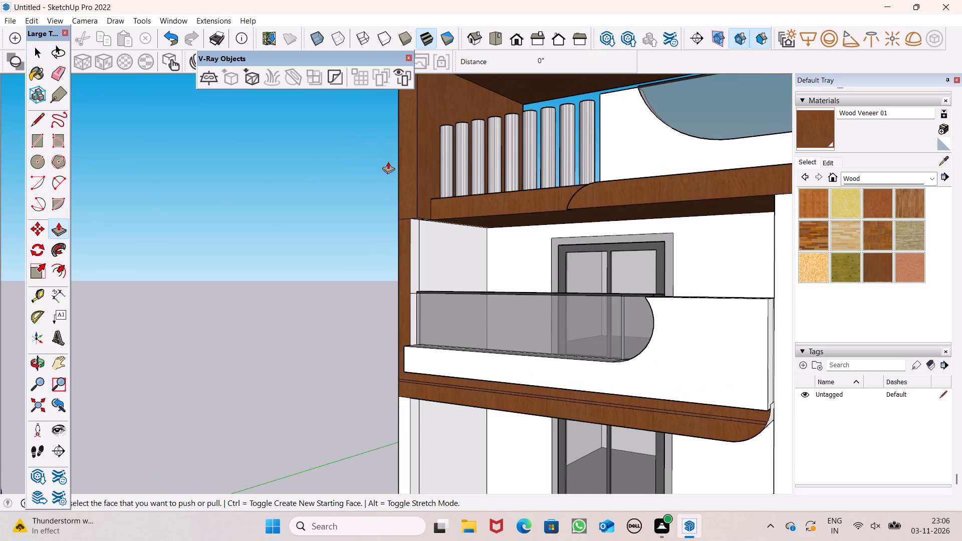
drag(423, 235, 427, 215)
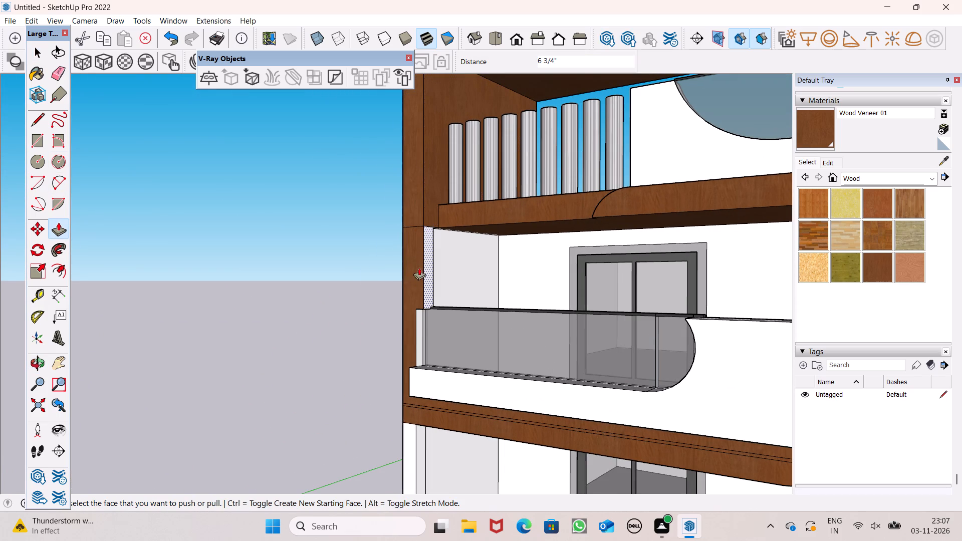
drag(421, 321, 427, 300)
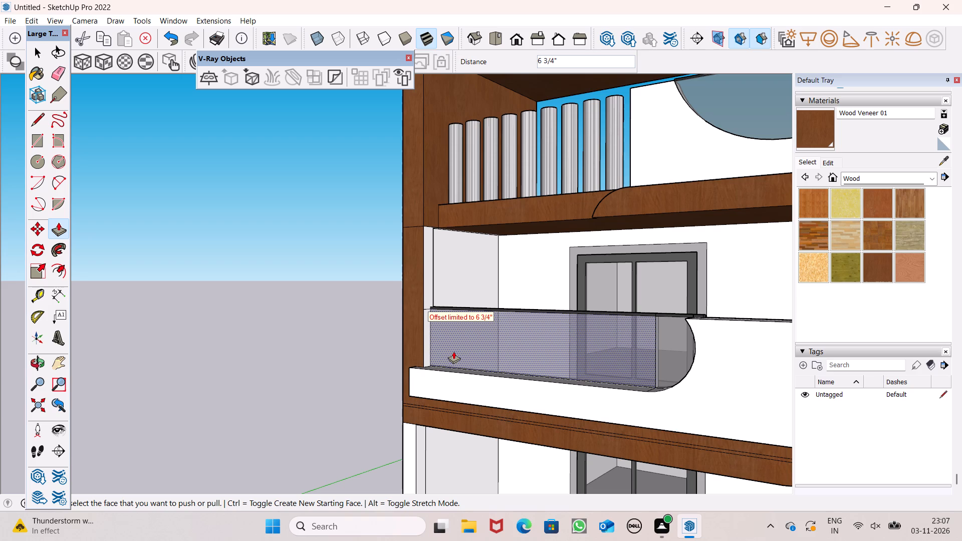
Push the end face of the white first-floor balcony parapet at the wooden post by about 1".
middle_drag(453, 350, 619, 388)
middle_drag(365, 398, 433, 415)
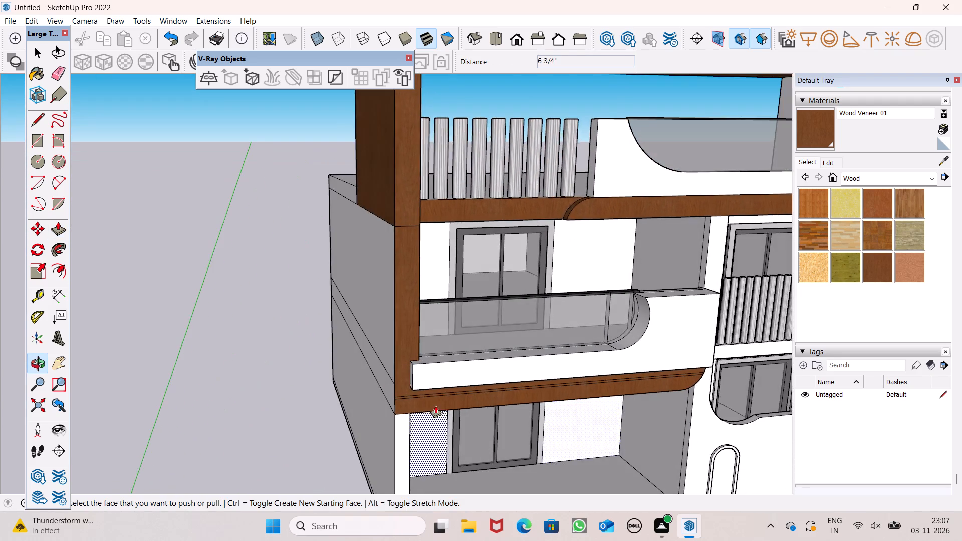
scroll(421, 380, up, 4)
click(407, 373)
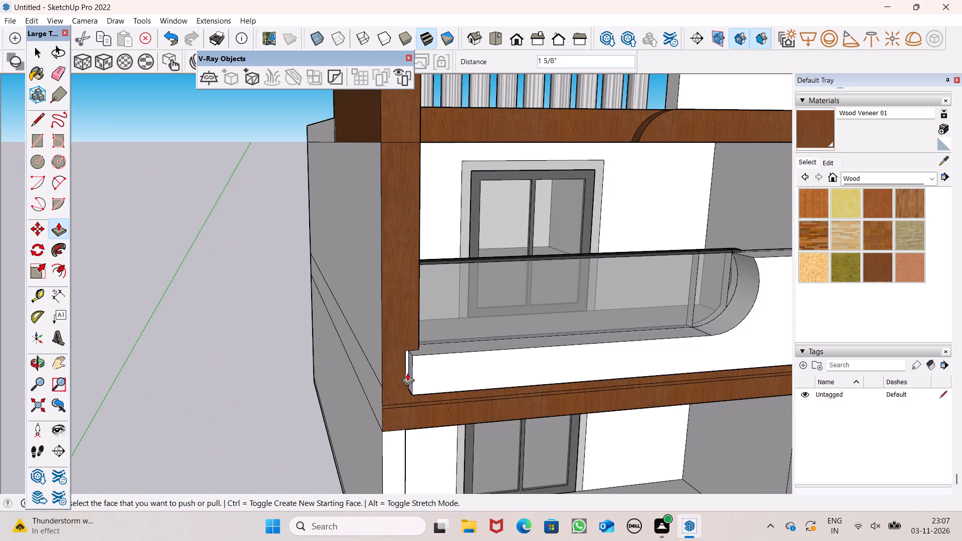
scroll(407, 372, up, 6)
click(411, 365)
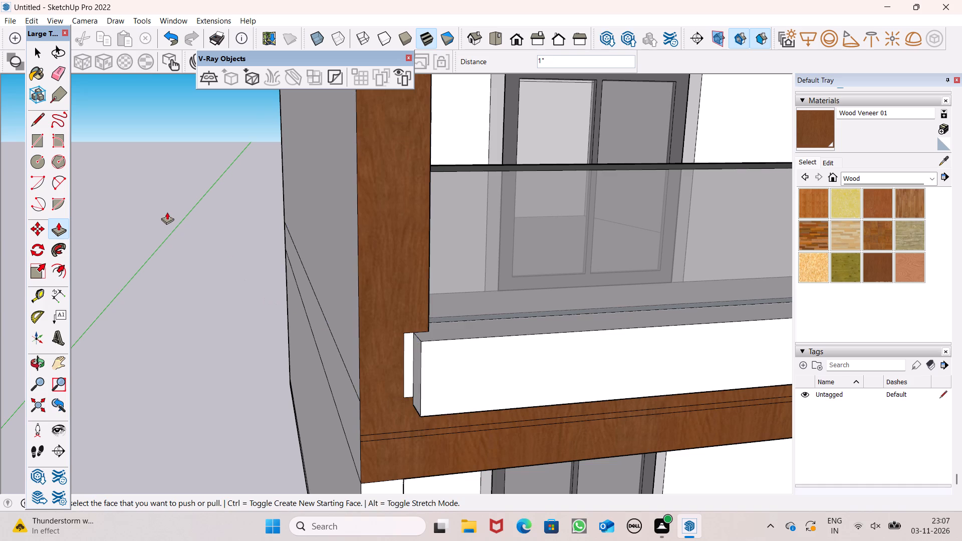
Erase the edges of the leftover white sliver between the wooden post and the end of the first-floor parapet.
click(53, 75)
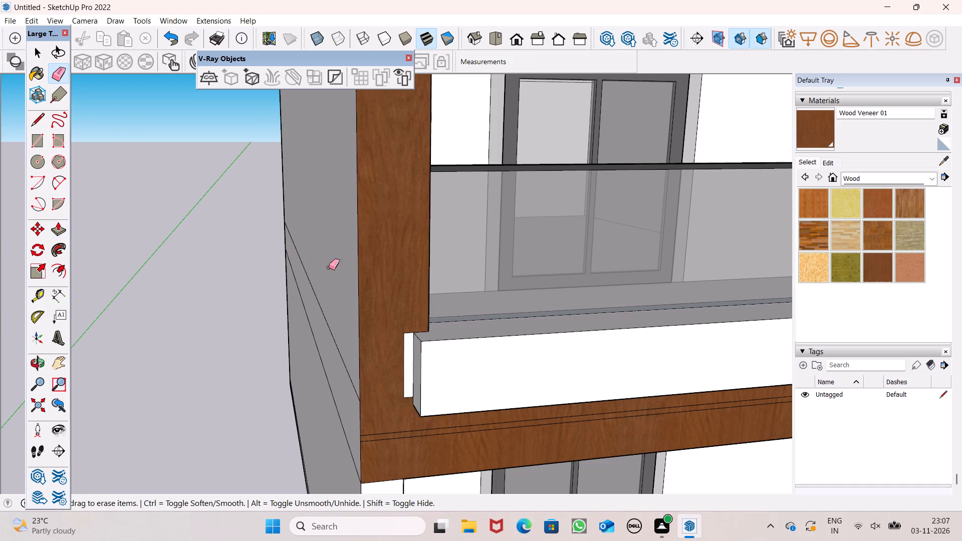
scroll(356, 304, up, 4)
click(416, 340)
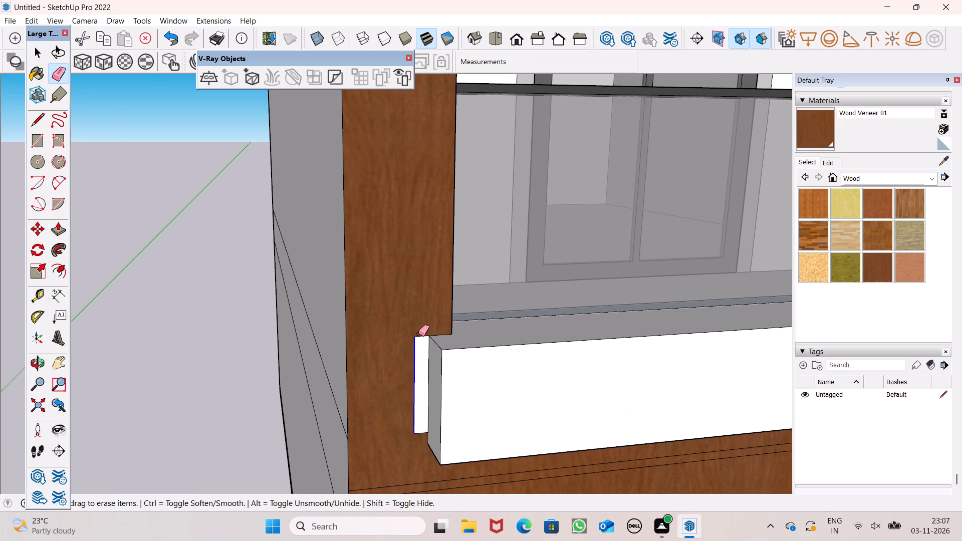
click(419, 334)
scroll(420, 325, down, 2)
scroll(419, 414, up, 4)
drag(420, 412, 420, 418)
scroll(427, 296, down, 4)
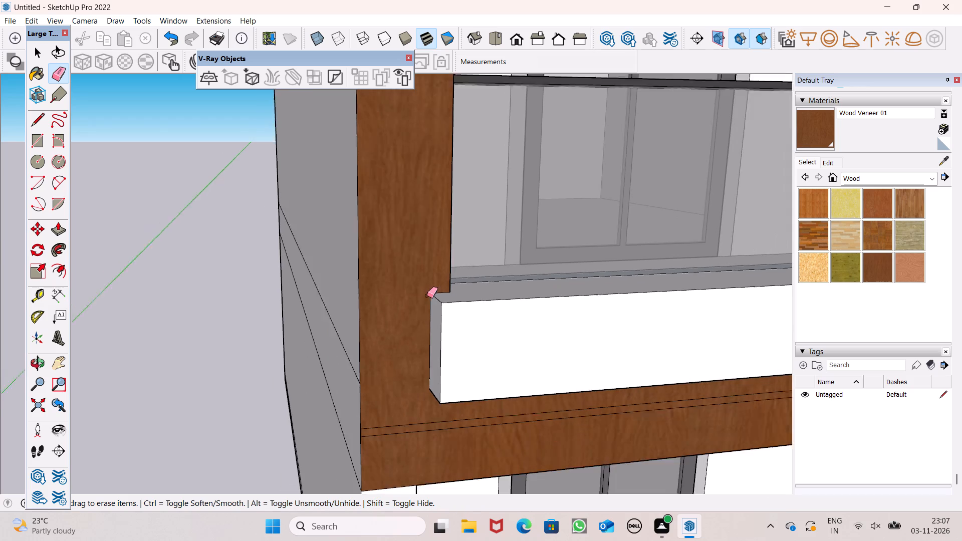
scroll(427, 296, down, 3)
key(space)
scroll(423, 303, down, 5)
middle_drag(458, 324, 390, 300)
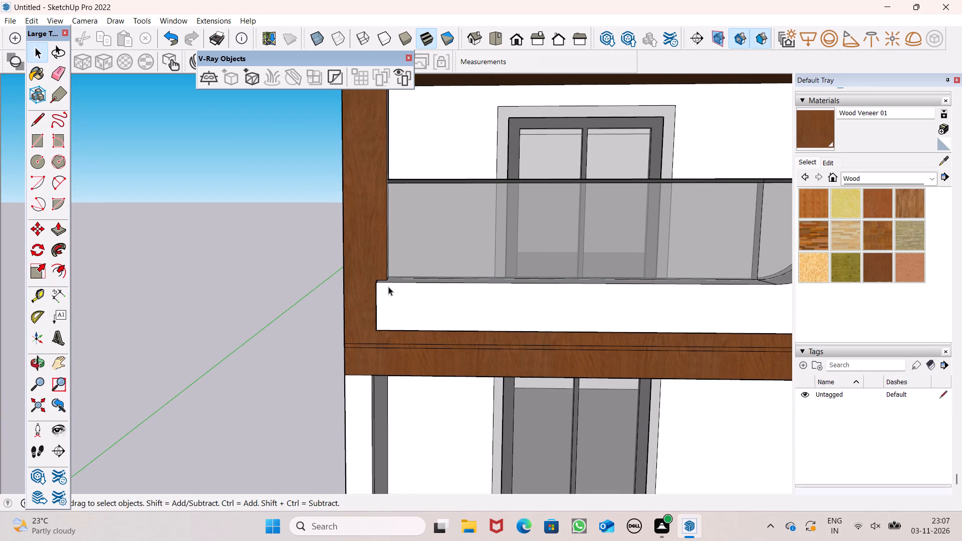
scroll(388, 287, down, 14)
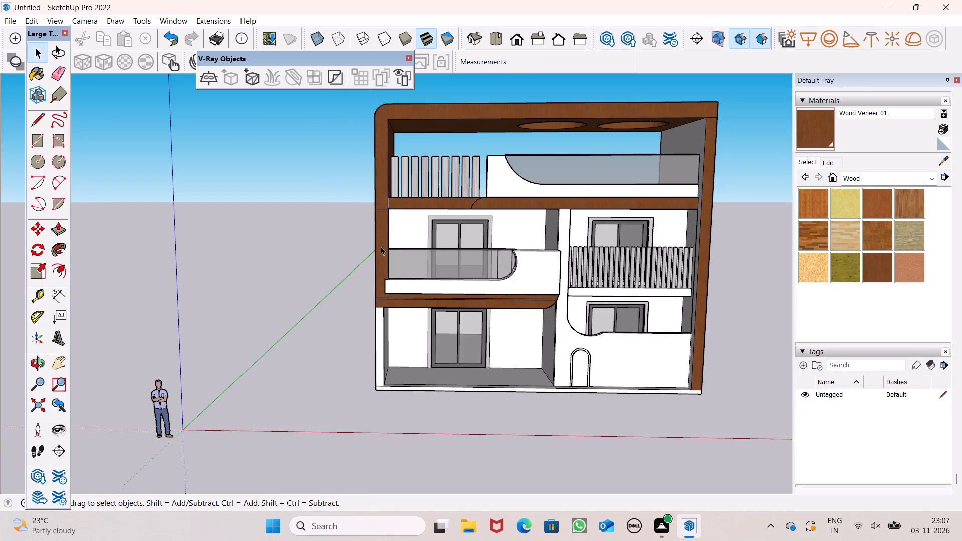
Erase the seam line crossing the wooden side post at the level of the upper wooden slab band.
scroll(383, 181, up, 5)
click(54, 71)
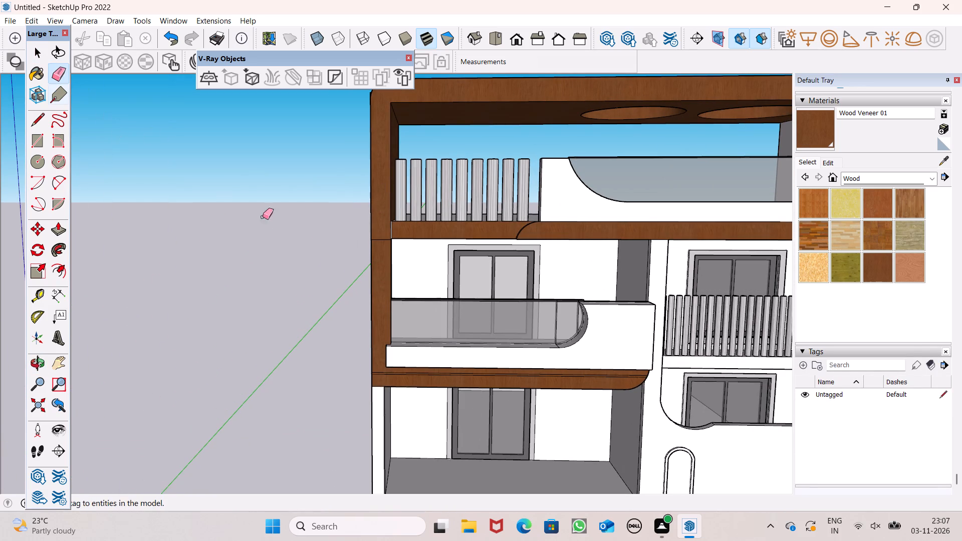
middle_drag(318, 251, 385, 286)
scroll(373, 283, up, 1)
scroll(407, 261, up, 6)
drag(387, 224, 383, 233)
scroll(401, 261, down, 6)
middle_drag(453, 304, 388, 293)
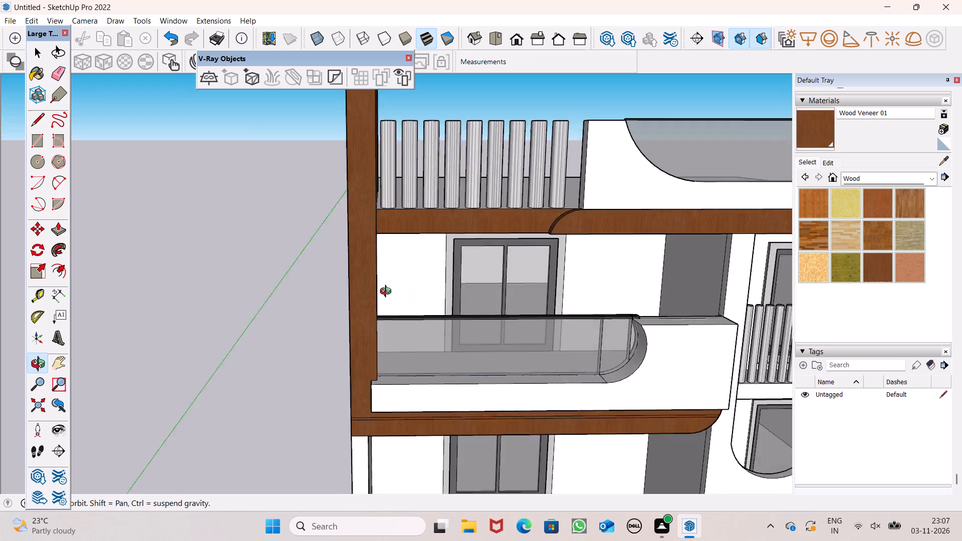
middle_drag(388, 293, 384, 290)
scroll(373, 303, down, 6)
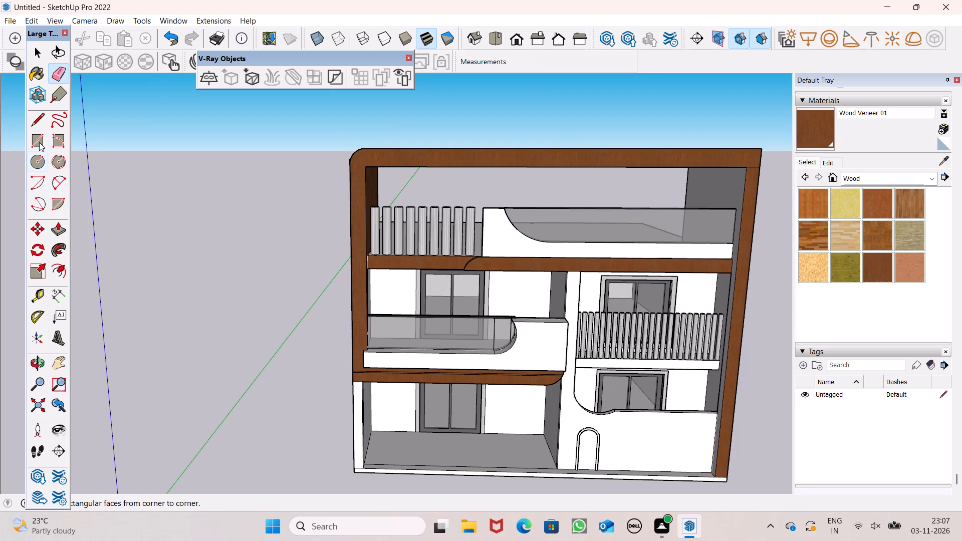
middle_drag(300, 178, 347, 165)
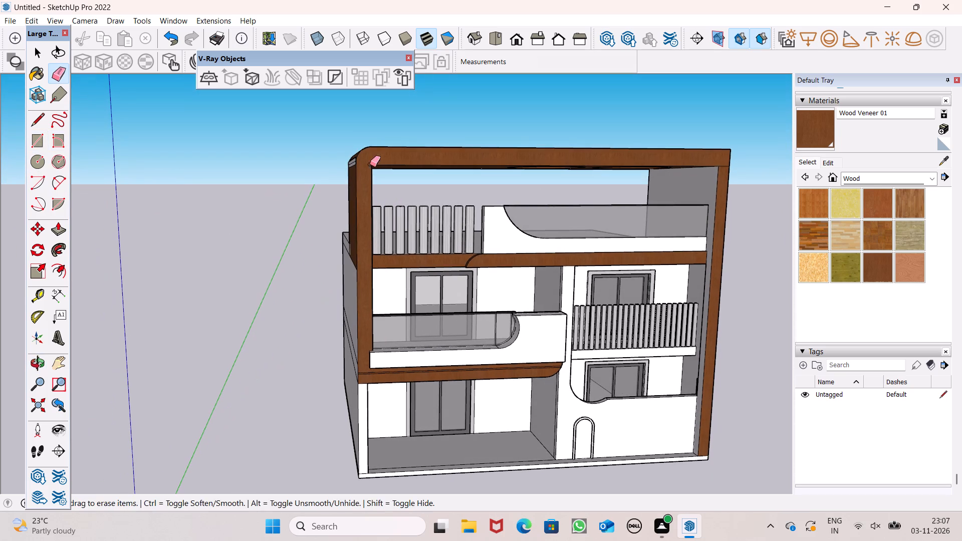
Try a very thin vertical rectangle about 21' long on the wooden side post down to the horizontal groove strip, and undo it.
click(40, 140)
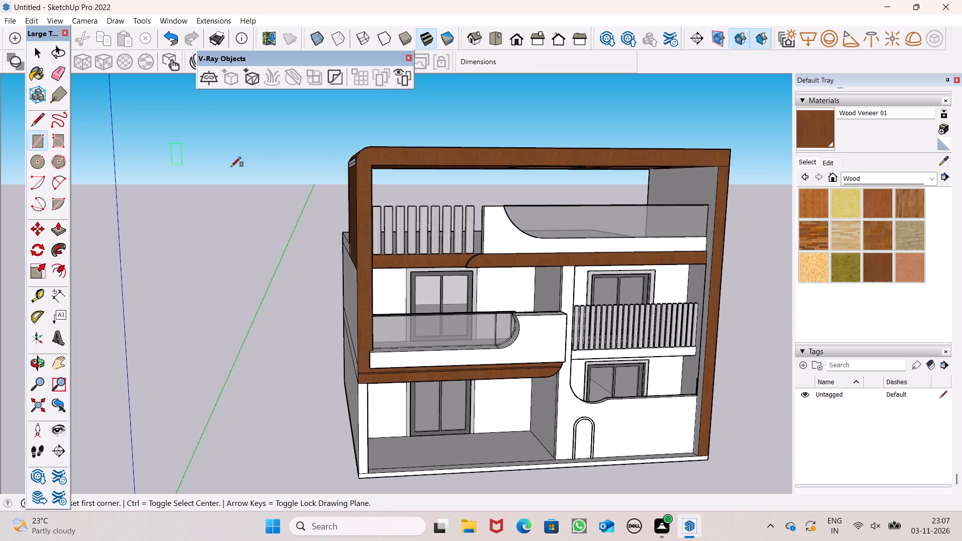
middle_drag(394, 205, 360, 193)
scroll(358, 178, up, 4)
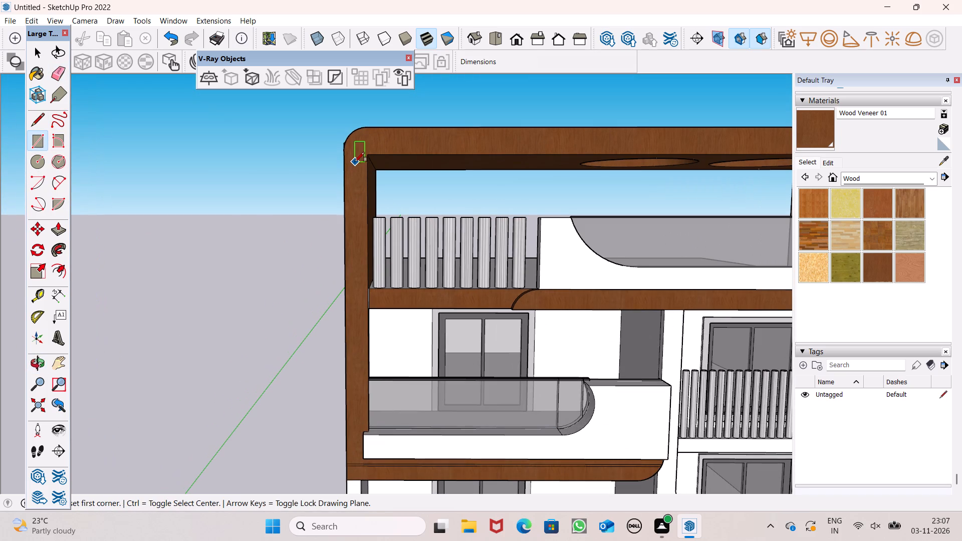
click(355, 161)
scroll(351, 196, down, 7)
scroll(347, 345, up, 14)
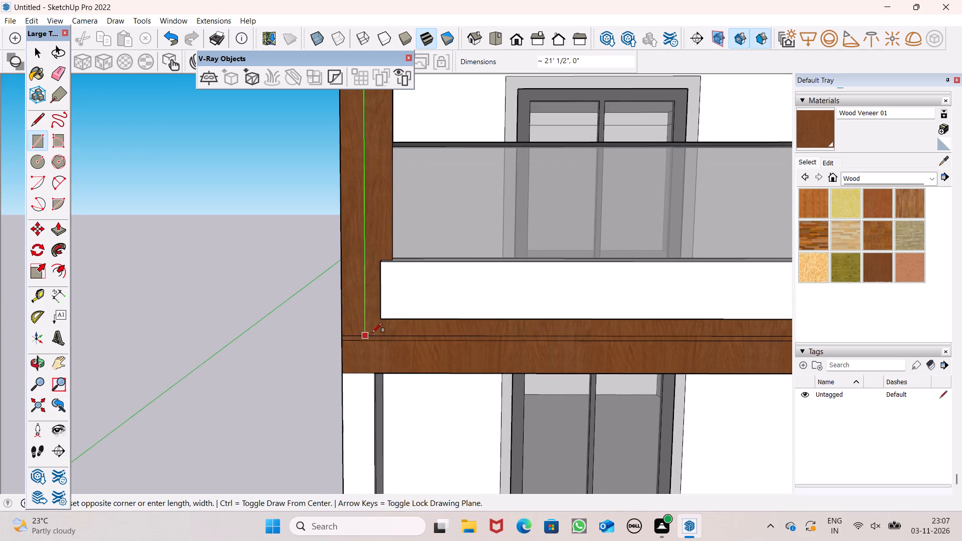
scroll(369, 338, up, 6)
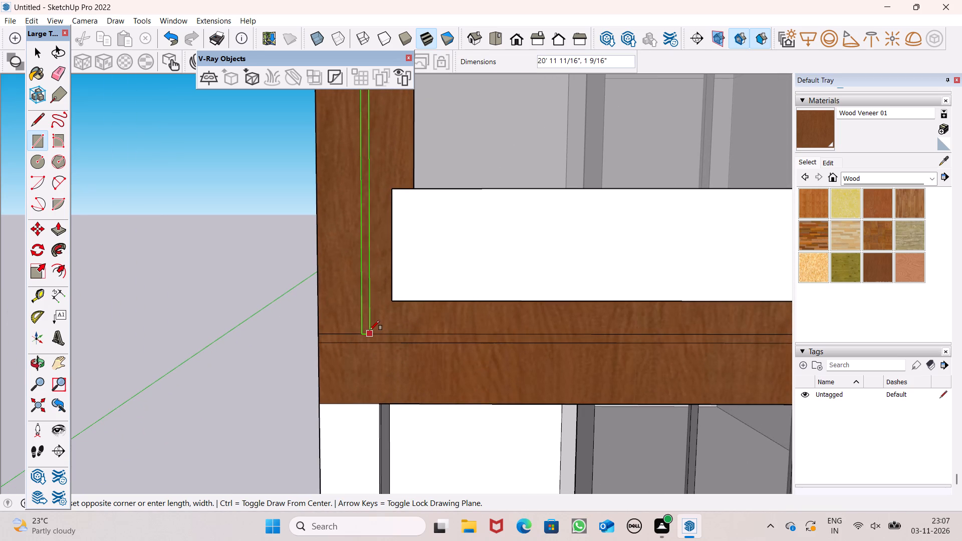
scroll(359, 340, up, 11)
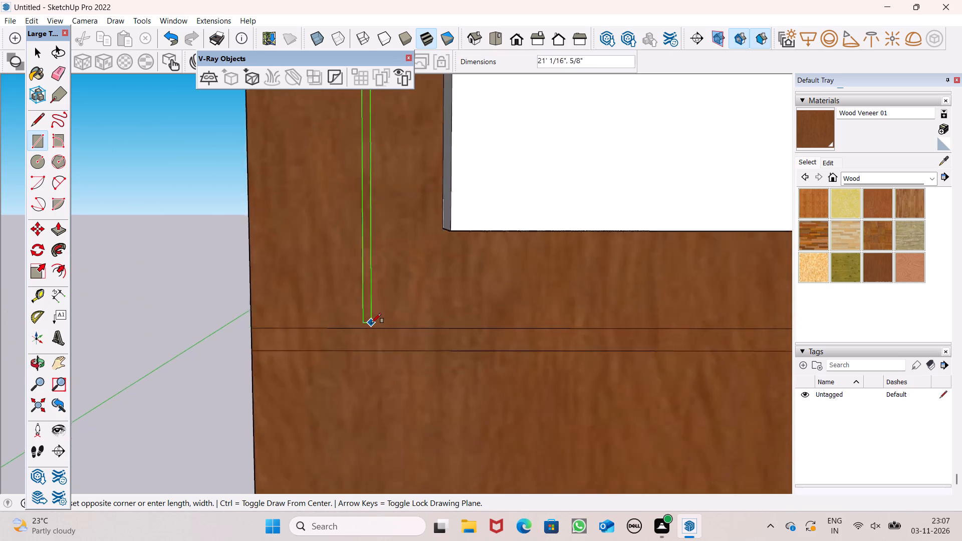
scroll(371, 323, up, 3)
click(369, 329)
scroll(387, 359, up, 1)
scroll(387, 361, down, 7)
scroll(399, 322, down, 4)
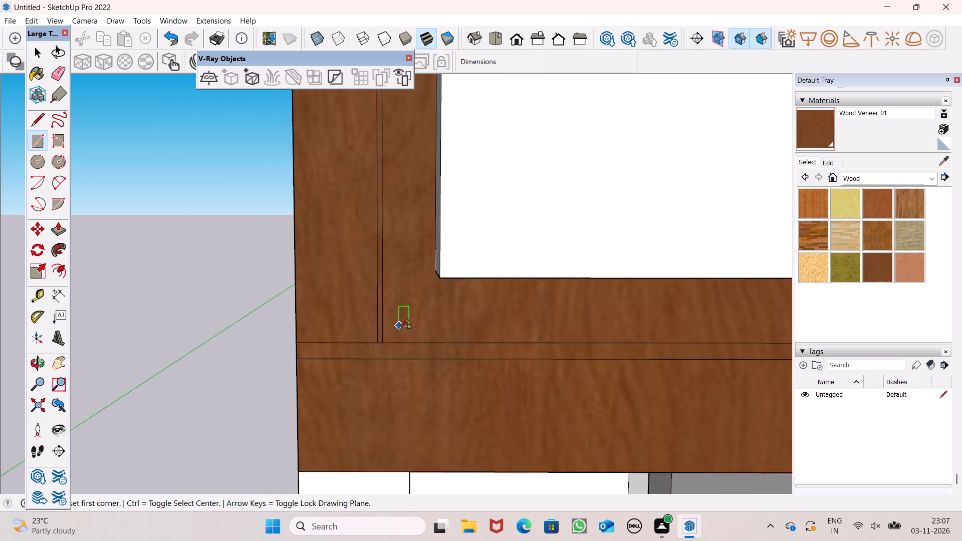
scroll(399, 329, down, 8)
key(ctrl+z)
Draw a vertical groove strip rectangle about 22' 3" by 2 5/16" on the wooden side post, from the rounded top corner down to the horizontal strip.
scroll(429, 315, down, 6)
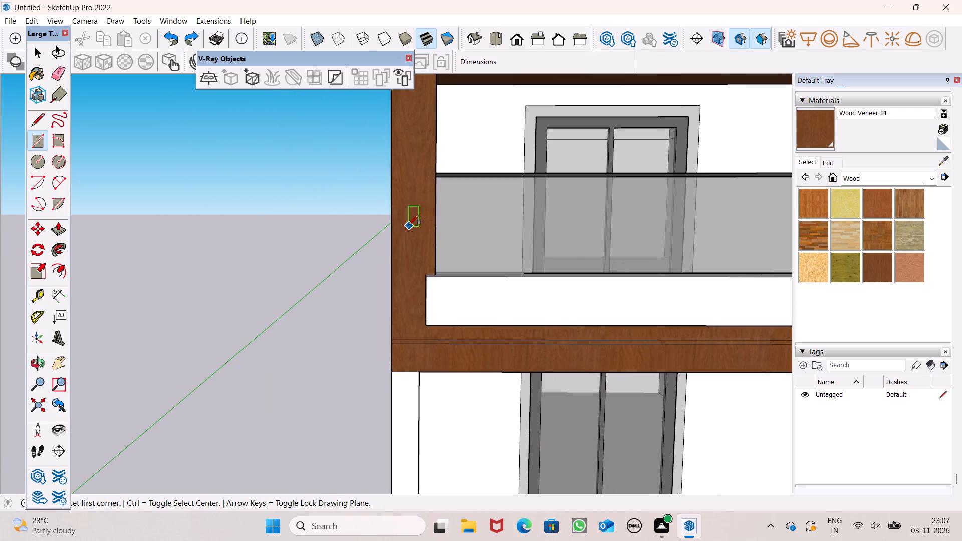
scroll(410, 265, down, 5)
scroll(406, 139, up, 1)
scroll(401, 267, down, 13)
scroll(408, 156, up, 6)
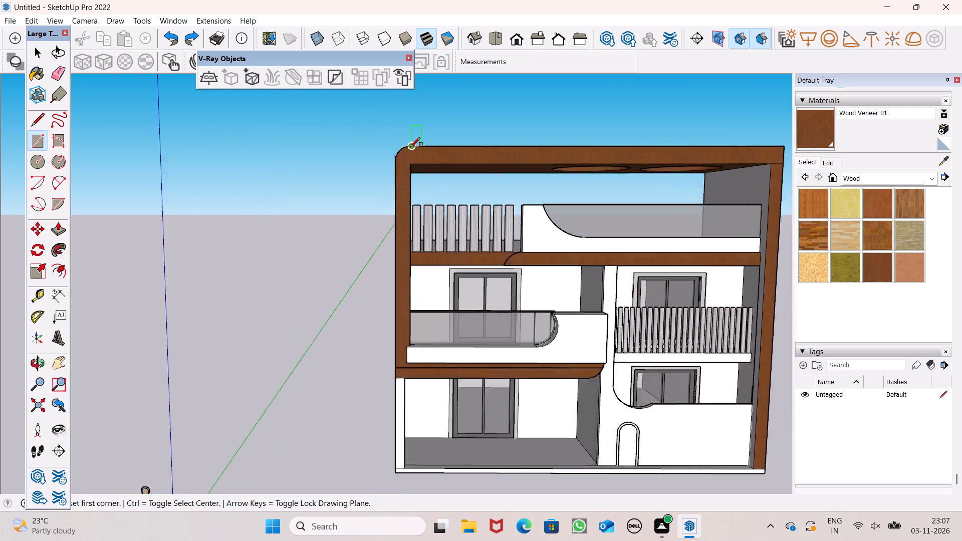
scroll(410, 147, up, 16)
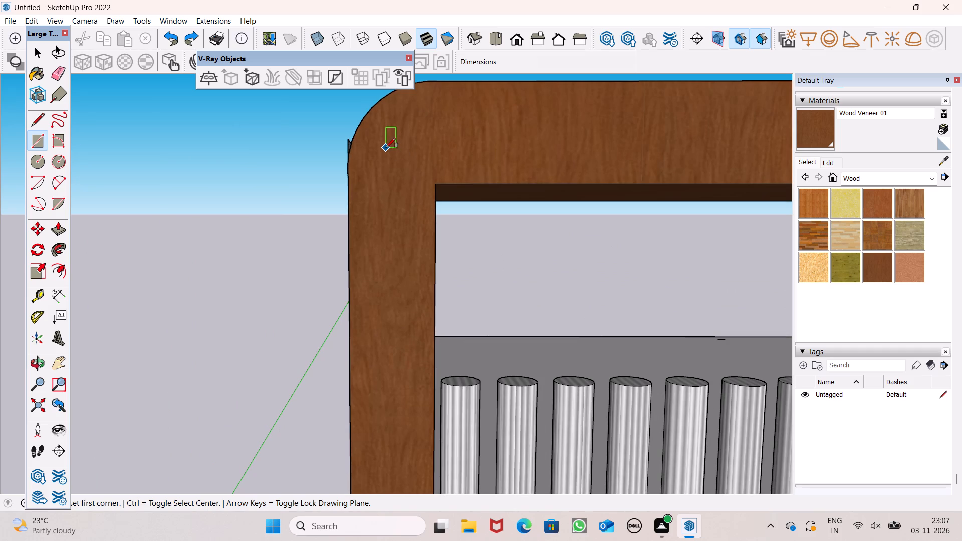
click(390, 137)
scroll(408, 188, down, 7)
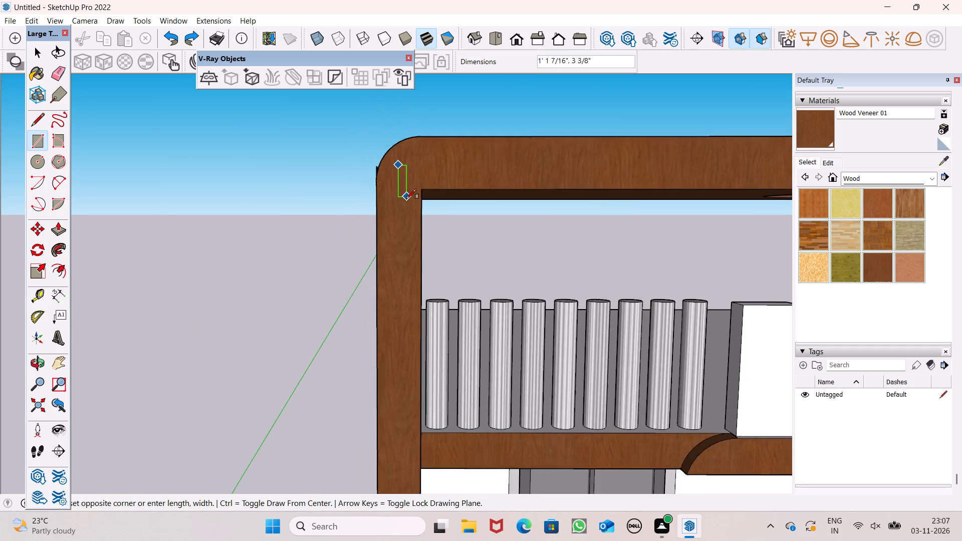
scroll(407, 216, down, 6)
scroll(421, 282, down, 6)
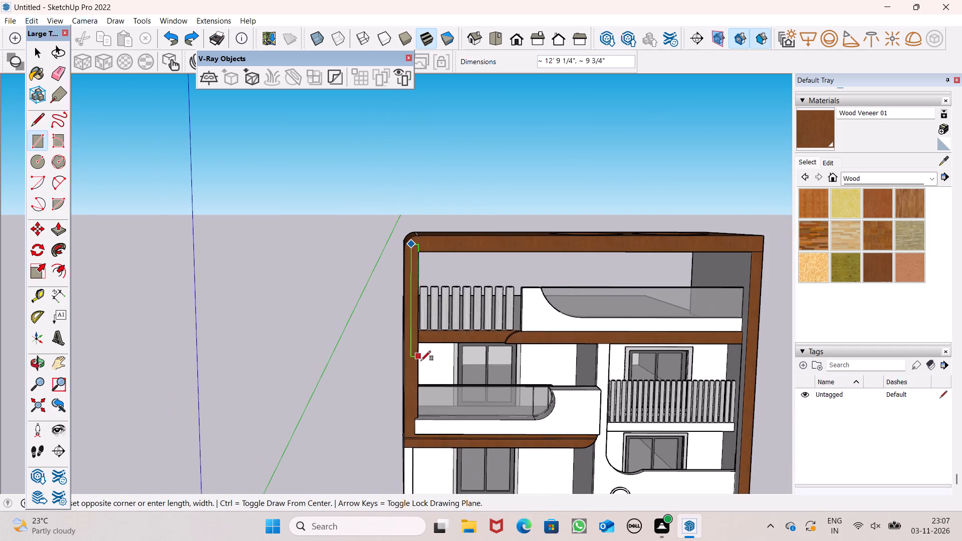
scroll(421, 369, down, 5)
scroll(411, 418, up, 16)
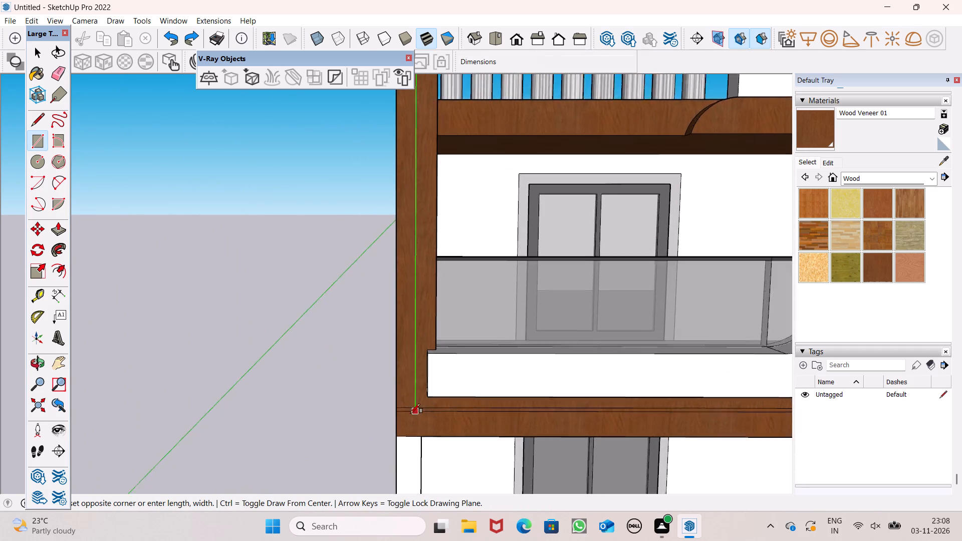
scroll(410, 413, up, 6)
click(430, 401)
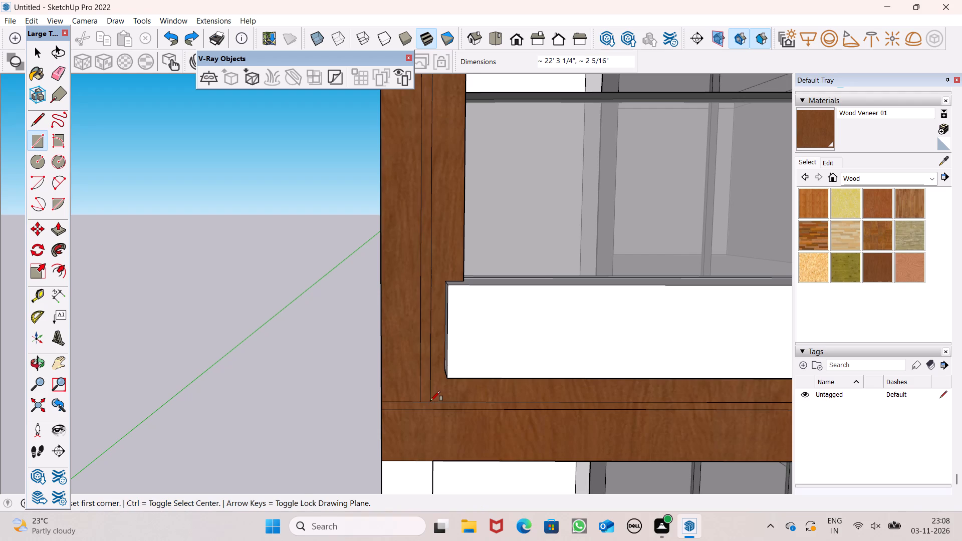
Move the vertical groove strip slightly toward the outer edge of the wooden side post.
scroll(432, 411, up, 6)
key(space)
double_click(423, 380)
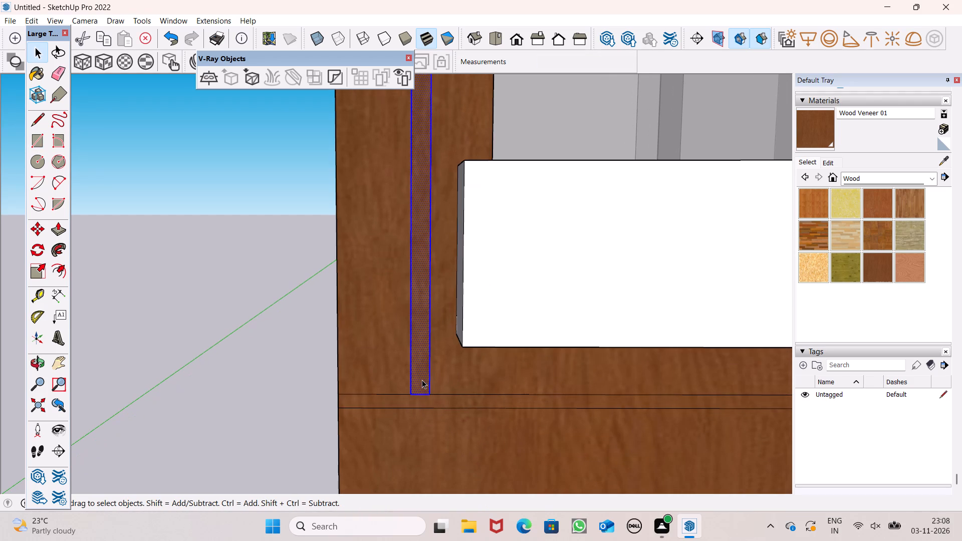
key(m)
key(Return)
drag(420, 379, 409, 377)
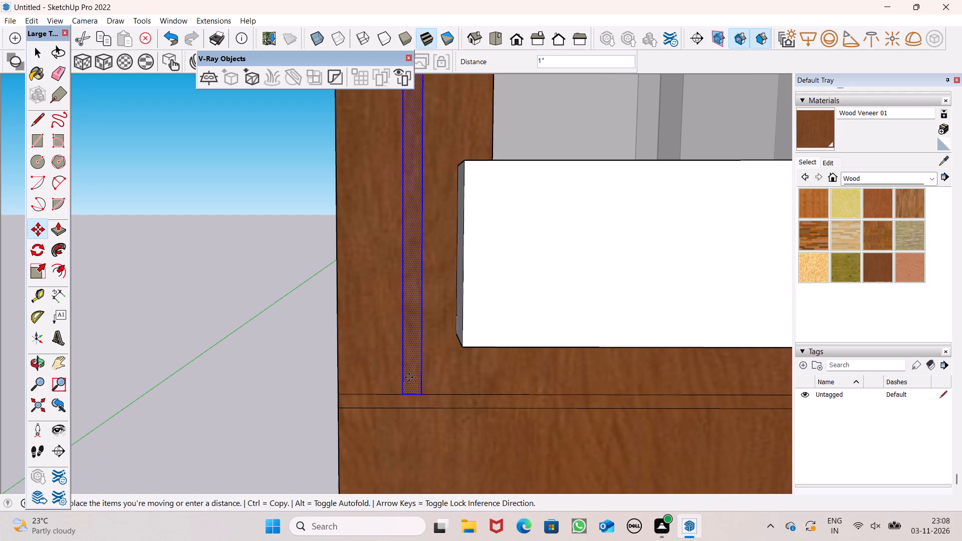
drag(409, 377, 404, 377)
scroll(404, 376, down, 4)
key(space)
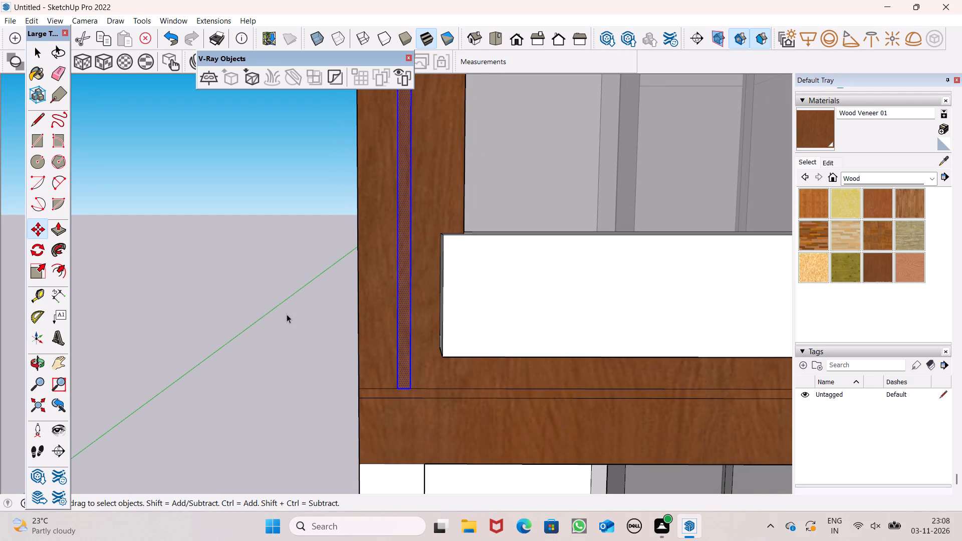
click(287, 312)
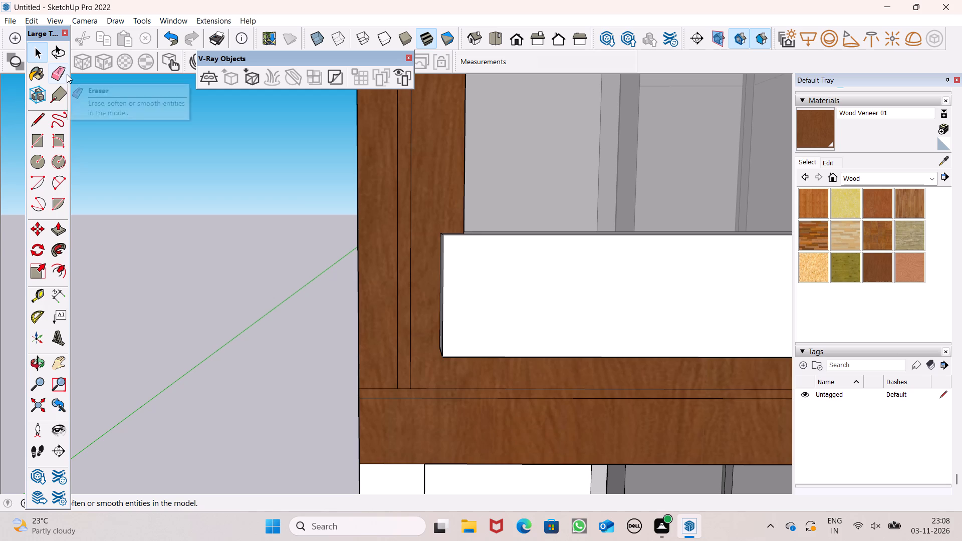
Join the vertical and horizontal groove strips into one L-shaped corner, closing the outer corner with a short line and erasing the dividing and leftover edges.
click(67, 73)
scroll(403, 405, up, 5)
drag(403, 370, 401, 377)
click(38, 120)
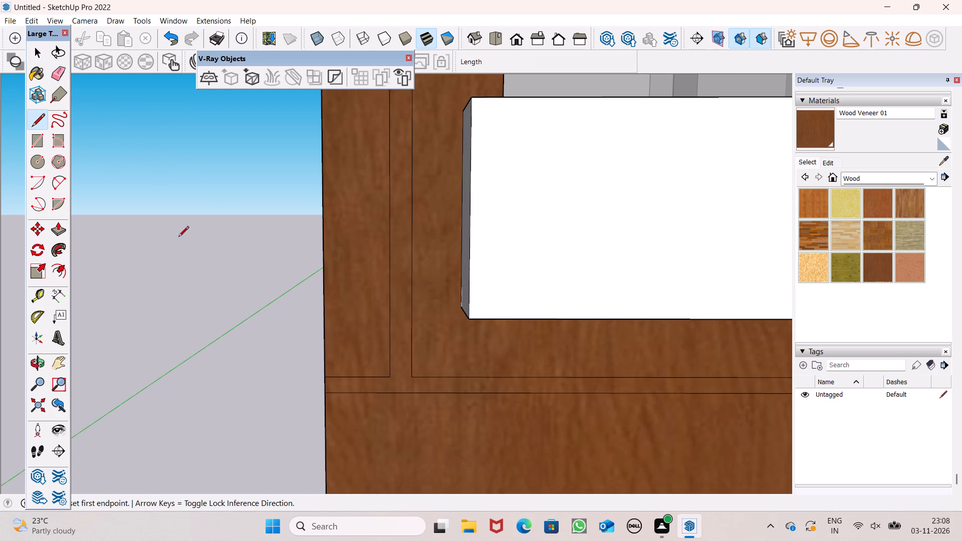
click(388, 376)
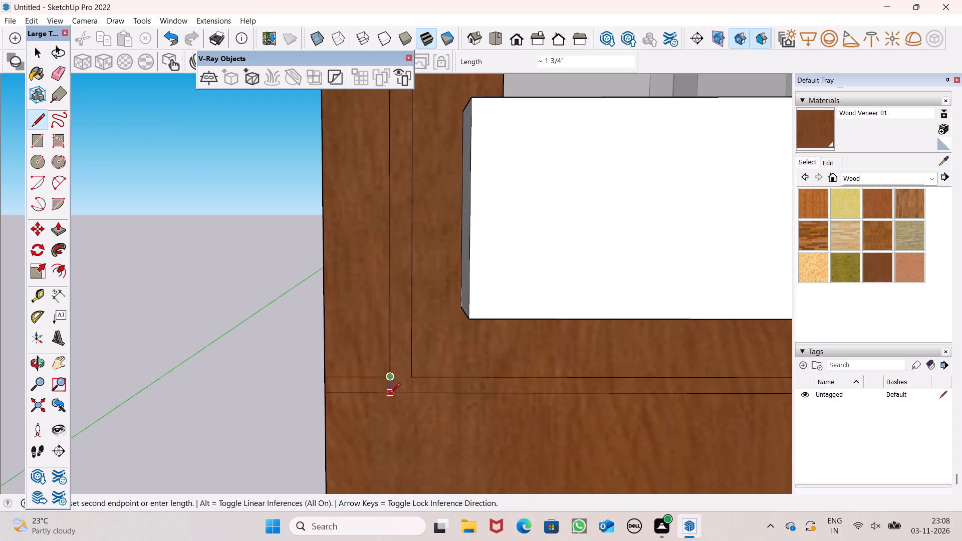
click(390, 394)
click(57, 71)
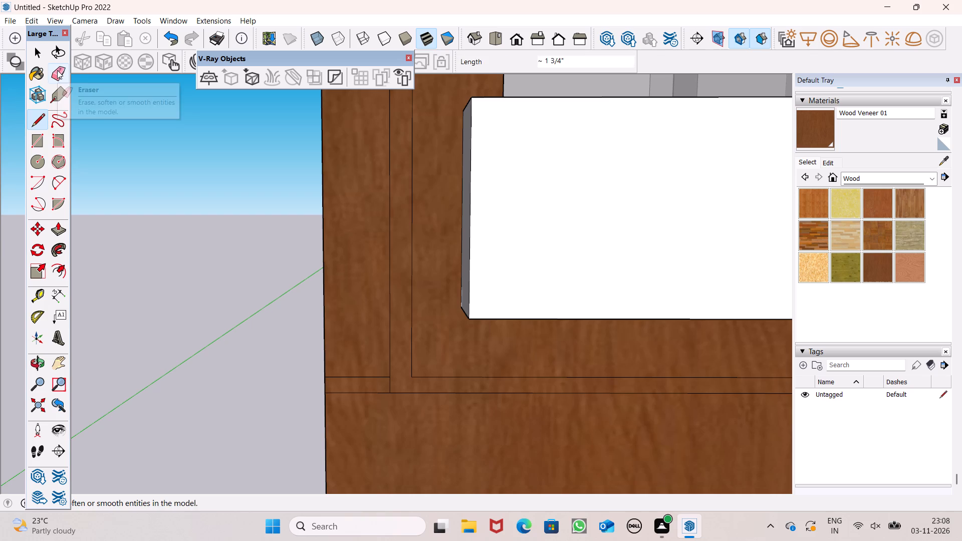
drag(359, 372, 362, 394)
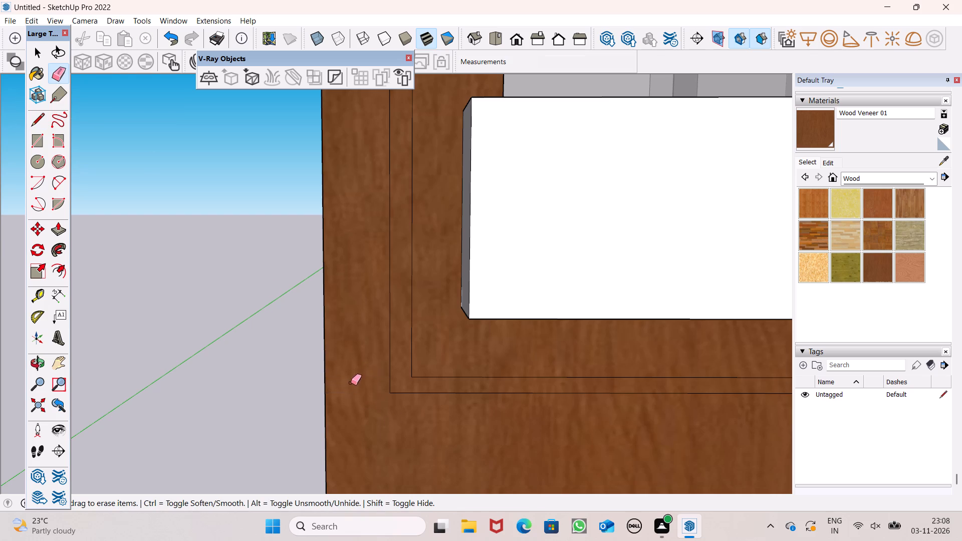
key(space)
Paint the joined L-shaped groove strip on the wooden post and slab band with white Color M00 from the Colors collection.
scroll(330, 383, down, 16)
scroll(370, 396, down, 7)
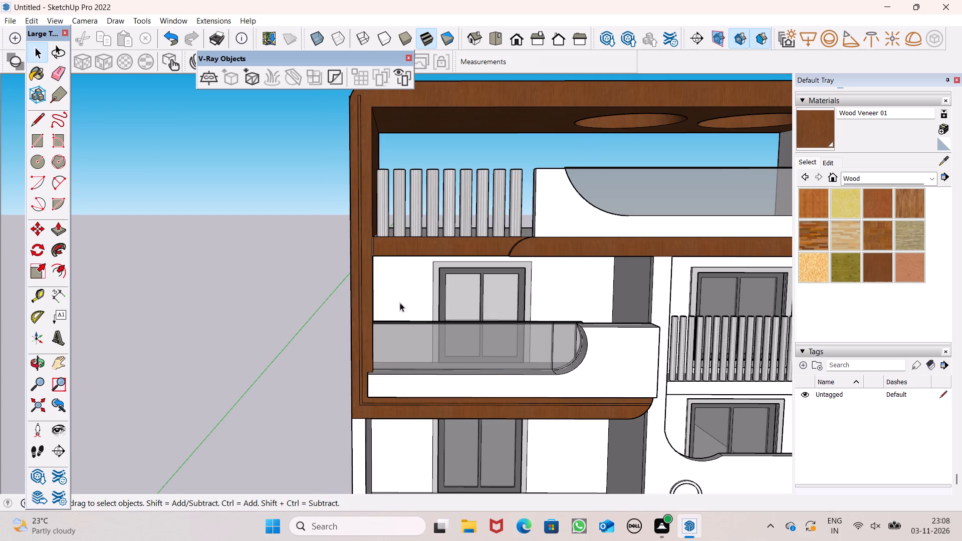
click(881, 181)
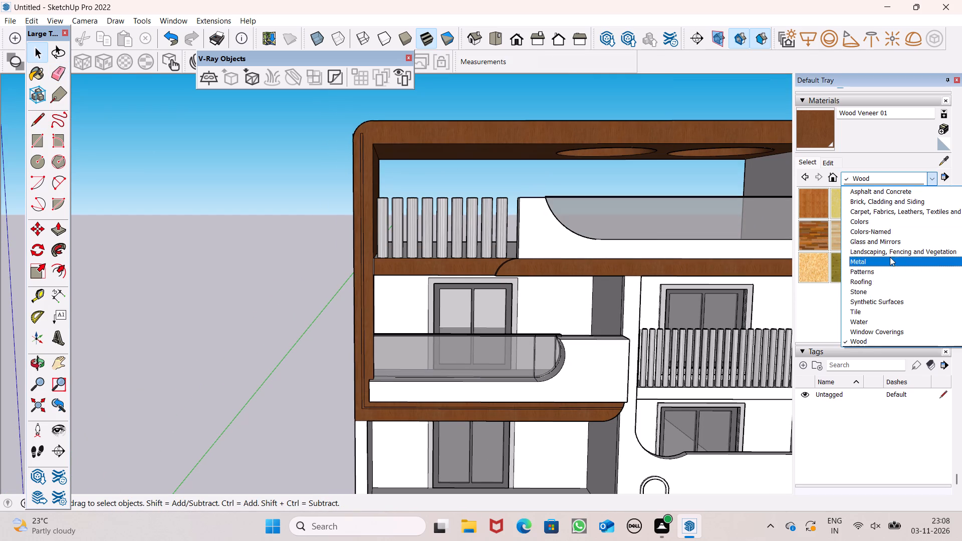
click(888, 225)
scroll(888, 287, down, 13)
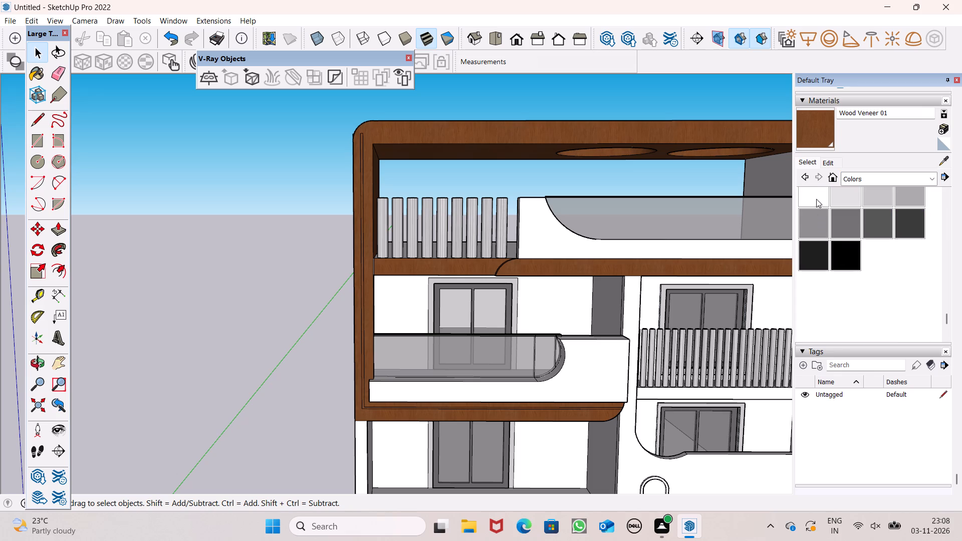
click(809, 192)
scroll(350, 392, up, 6)
scroll(379, 455, up, 7)
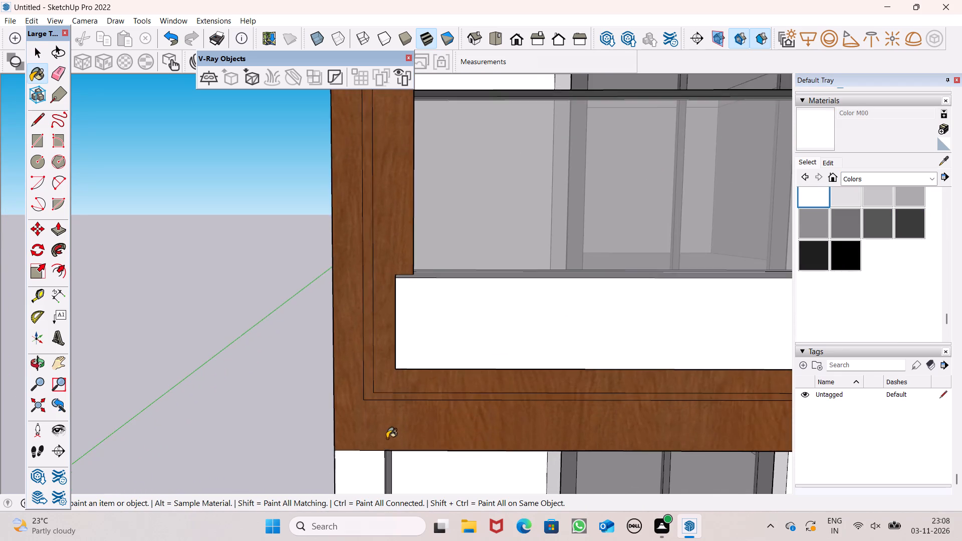
scroll(394, 430, up, 6)
scroll(377, 383, up, 6)
click(346, 366)
Draw a horizontal groove strip rectangle about 38' 3 1/4" by 2 5/16" along the wooden top beam, from near the rounded corner to the far end.
scroll(397, 417, down, 7)
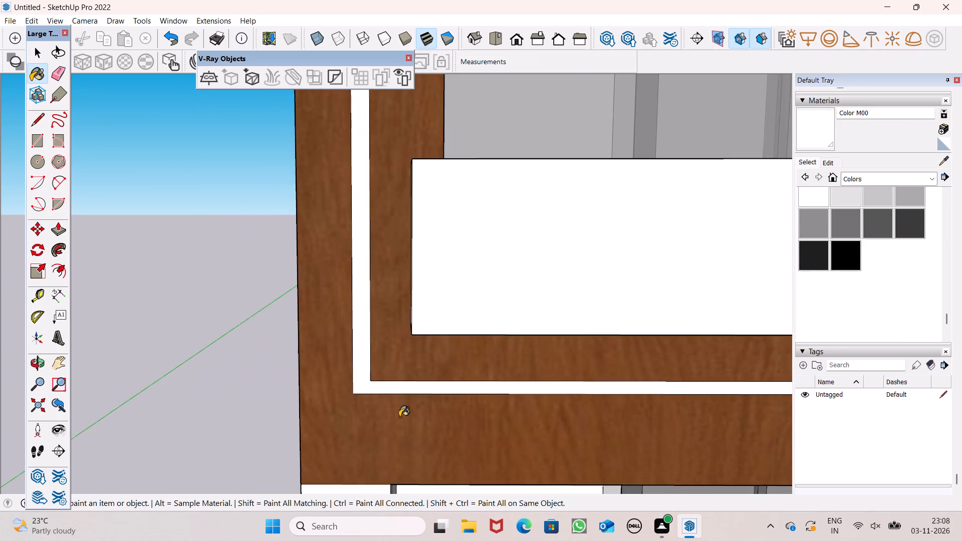
scroll(410, 410, down, 13)
scroll(377, 274, down, 1)
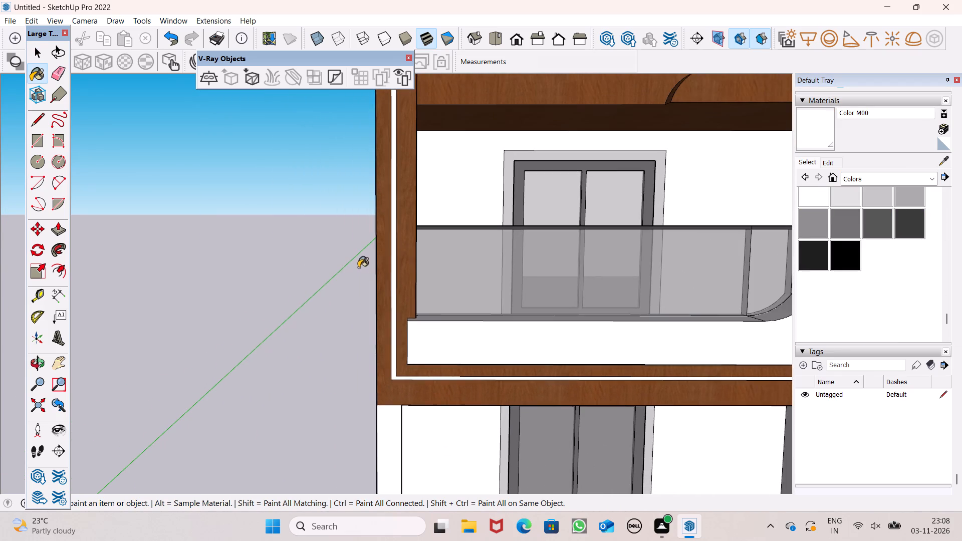
scroll(358, 267, down, 4)
scroll(374, 308, down, 6)
scroll(404, 120, up, 7)
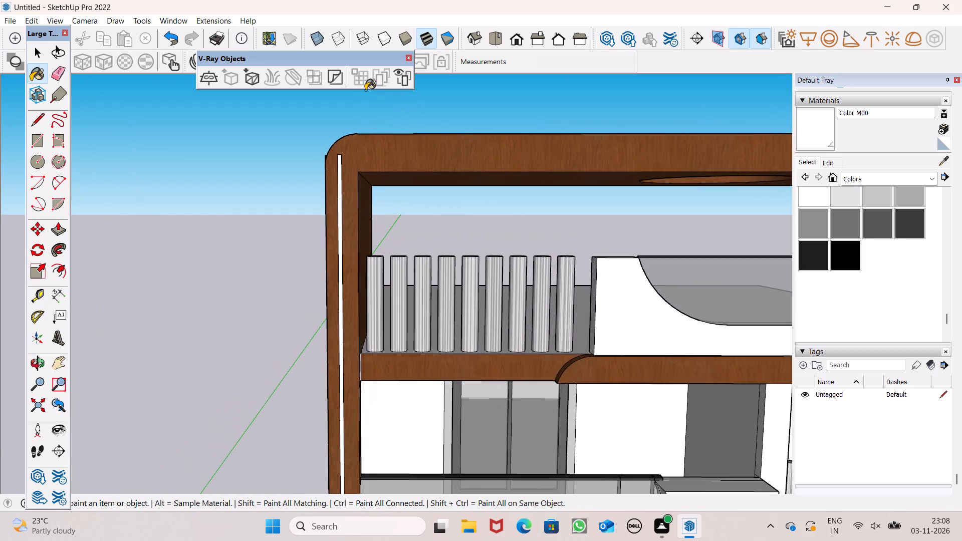
scroll(364, 90, up, 8)
scroll(363, 92, down, 5)
scroll(350, 125, up, 3)
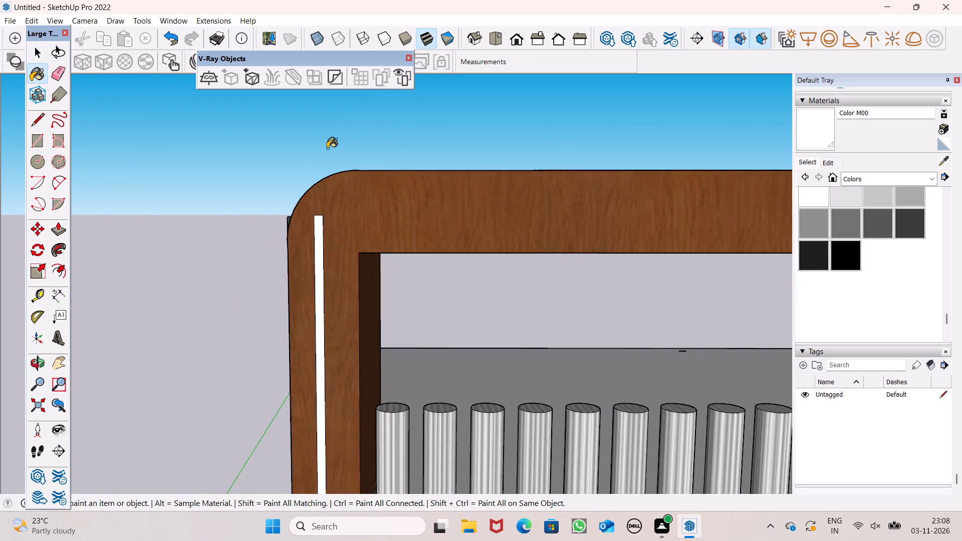
scroll(327, 154, down, 5)
middle_drag(352, 141, 371, 157)
scroll(371, 157, up, 1)
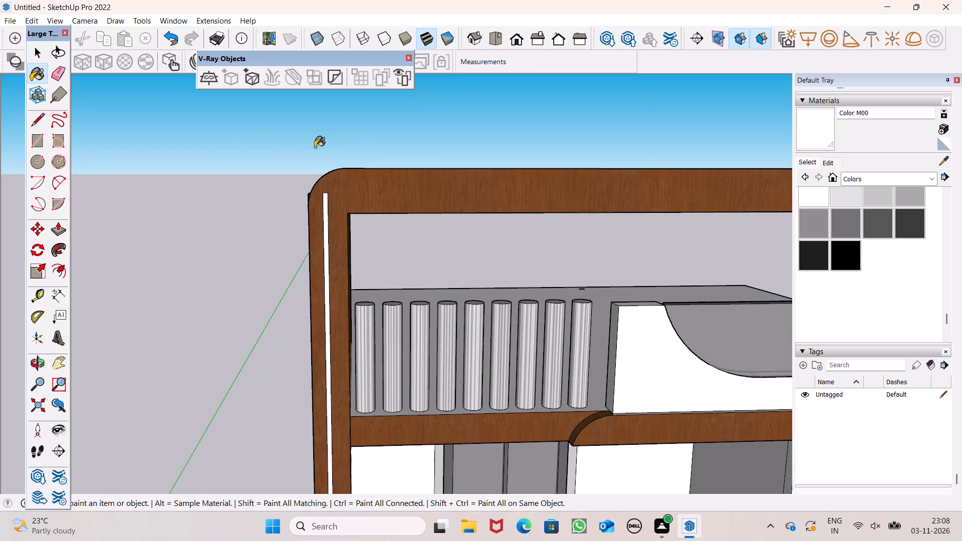
click(30, 144)
scroll(236, 133, down, 3)
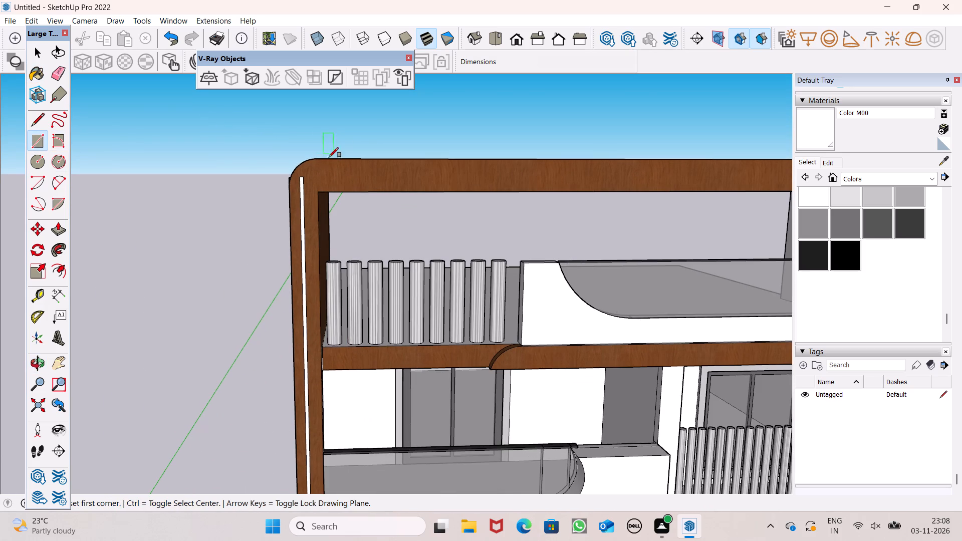
scroll(242, 153, down, 3)
scroll(307, 172, up, 5)
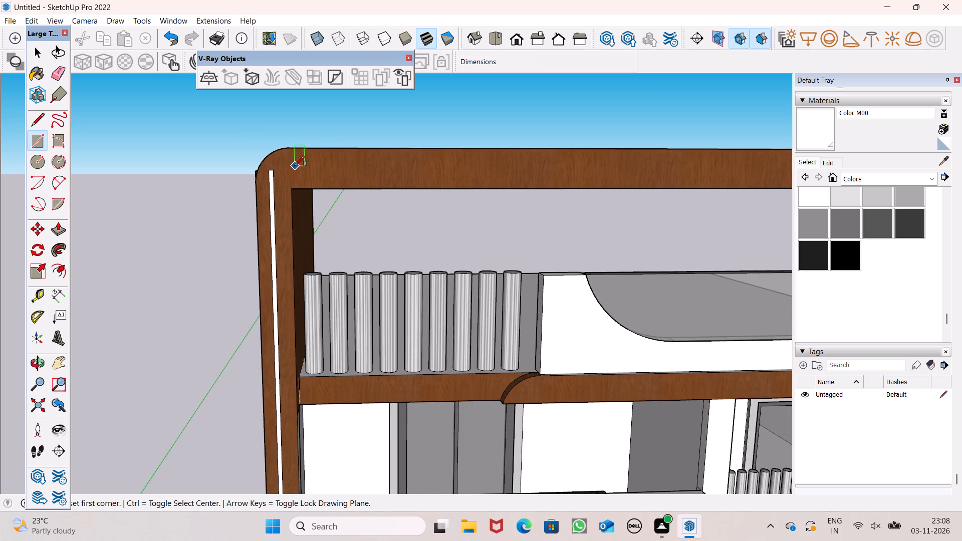
click(295, 163)
scroll(298, 169, down, 6)
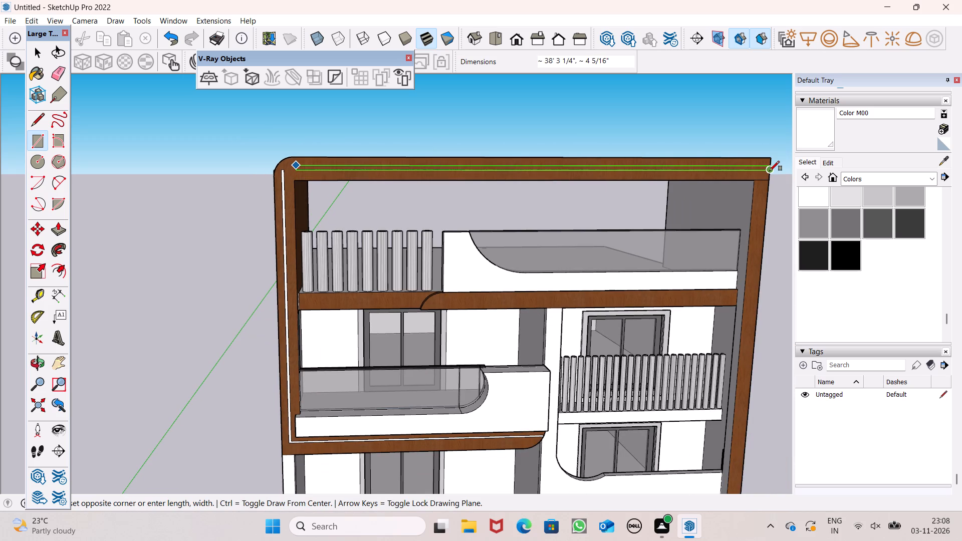
scroll(764, 173, up, 5)
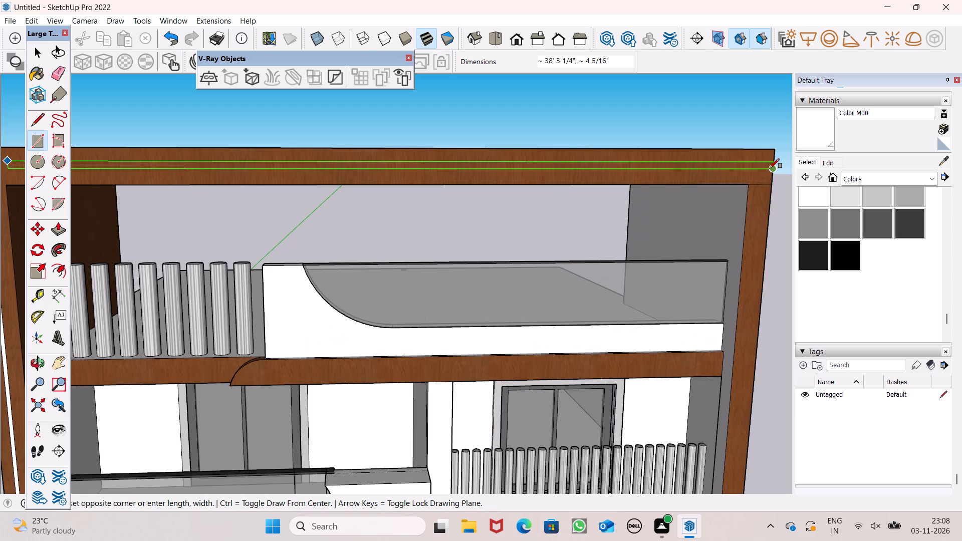
scroll(771, 170, up, 6)
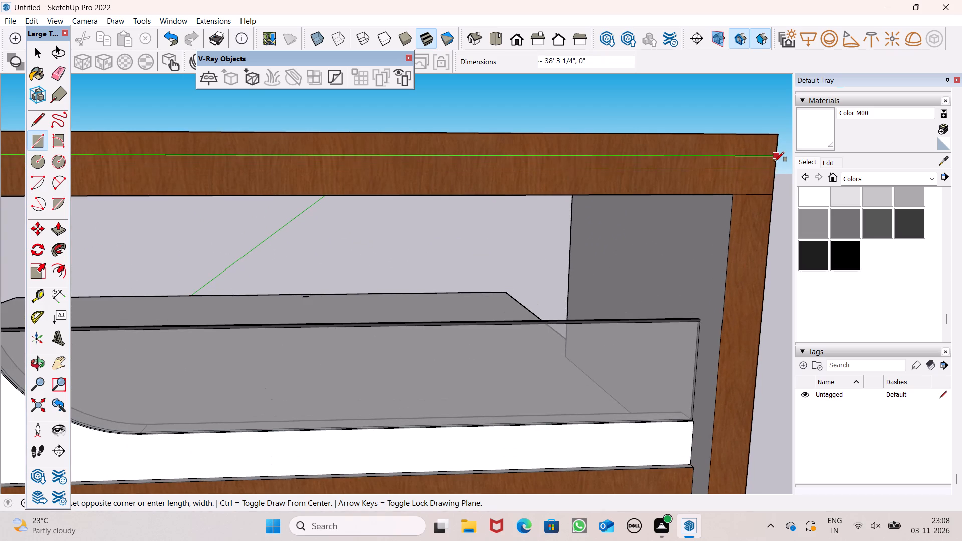
scroll(776, 167, up, 6)
click(774, 160)
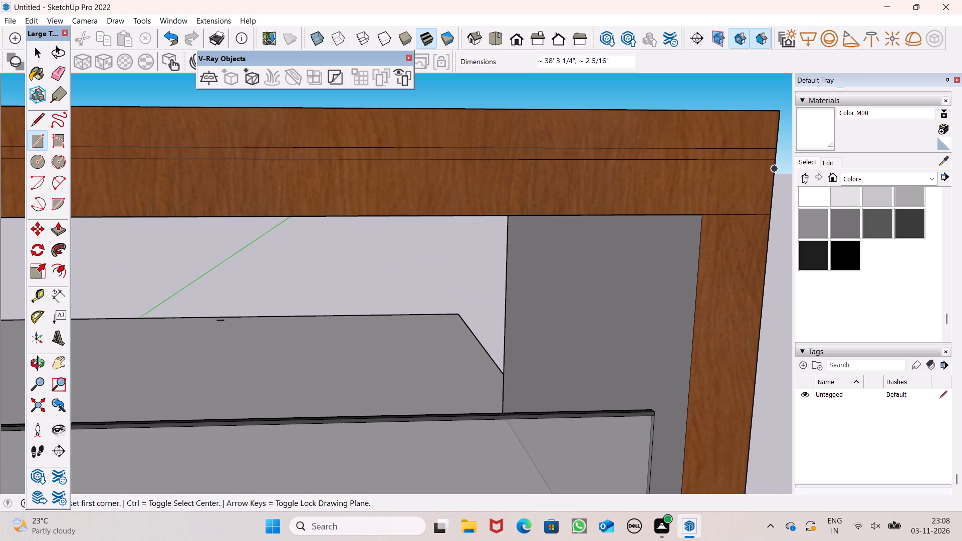
Paint only the groove strip on the wooden top beam with white Color M00, undoing any paint applied to the surrounding beam face.
click(814, 196)
click(737, 161)
scroll(737, 173, down, 4)
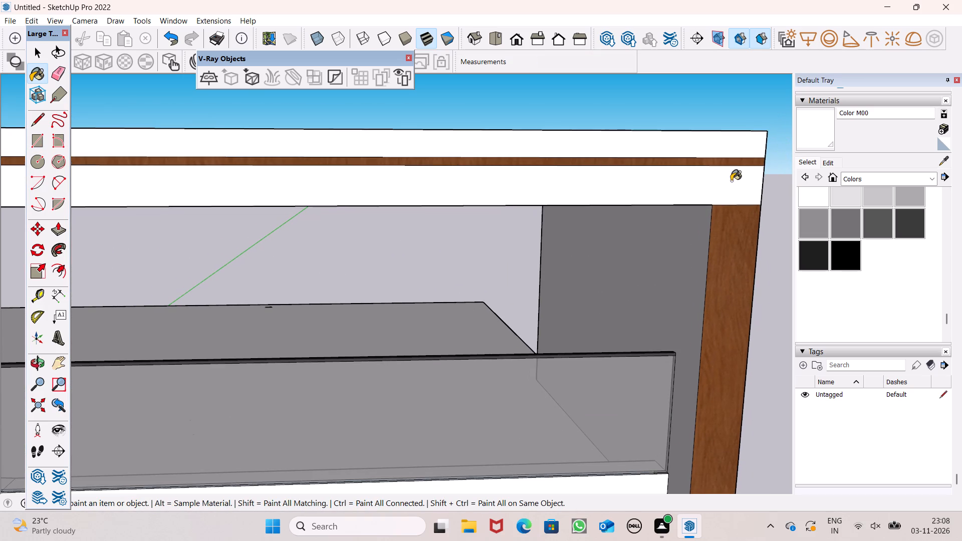
key(ctrl+z)
ctrl+scroll(710, 158, up, 4)
click(706, 165)
scroll(732, 185, down, 13)
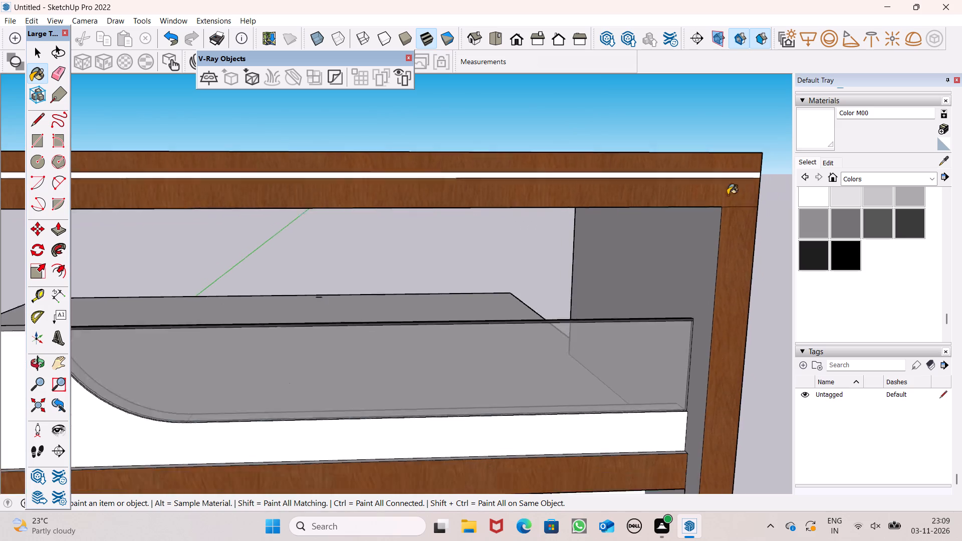
Link the vertical and top groove strips at the rounded corner with two arcs, bulging about 2 1/8" on the outer side and 2 1/16" on the inner.
scroll(728, 195, down, 2)
scroll(503, 187, down, 6)
scroll(298, 183, up, 6)
scroll(239, 198, up, 8)
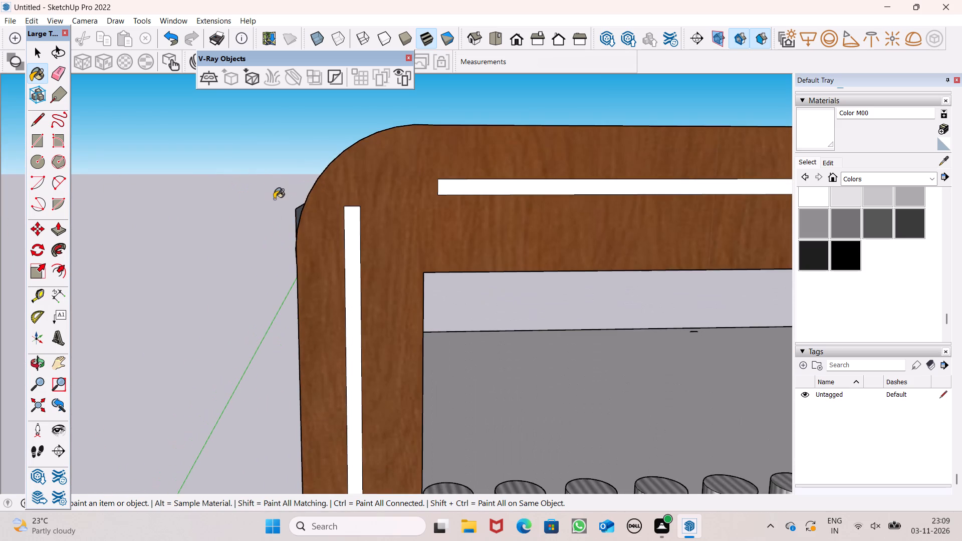
scroll(340, 199, up, 4)
key(space)
scroll(249, 165, down, 6)
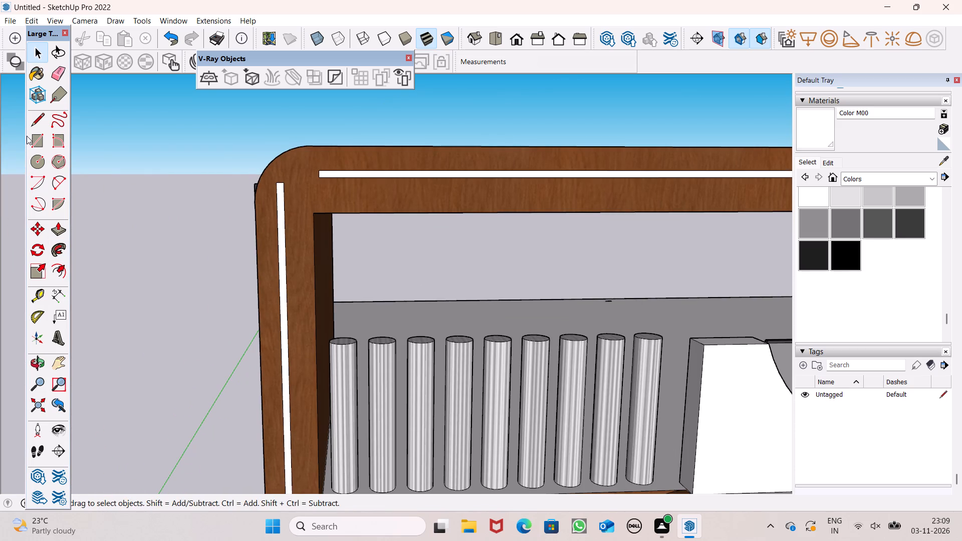
click(55, 185)
scroll(219, 181, up, 5)
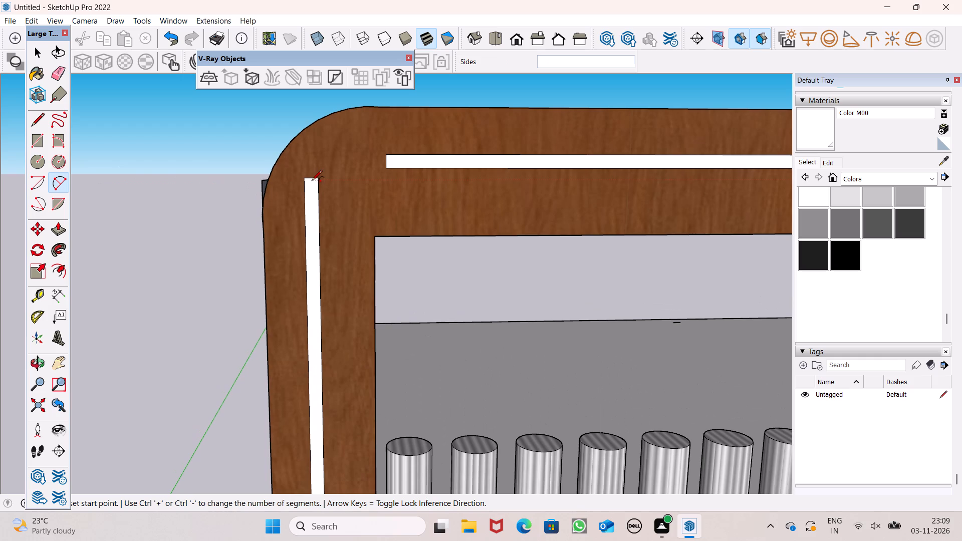
click(305, 188)
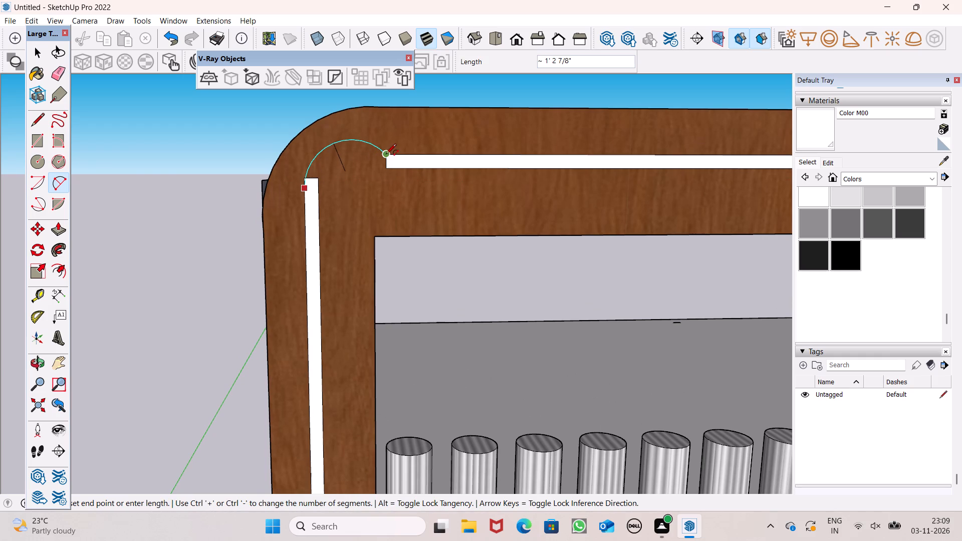
click(386, 155)
click(352, 146)
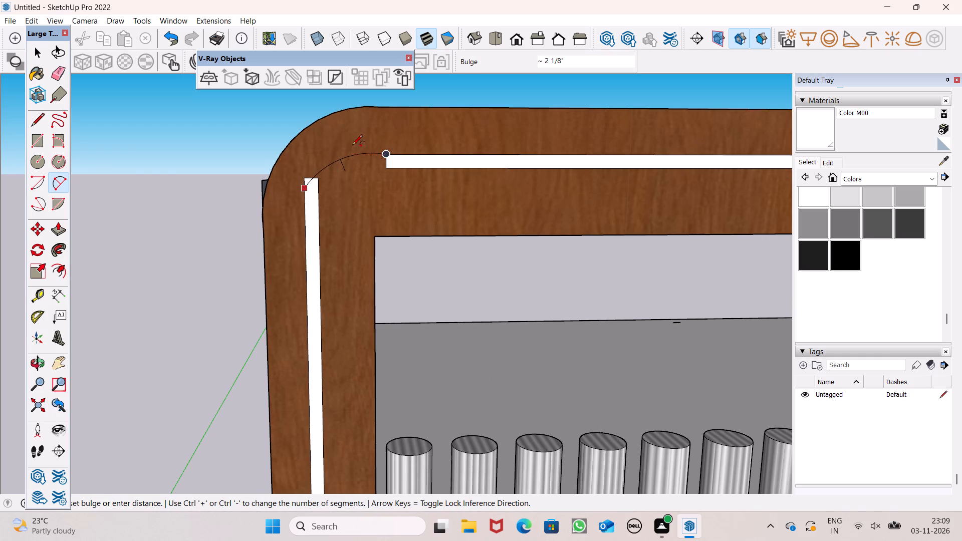
click(318, 195)
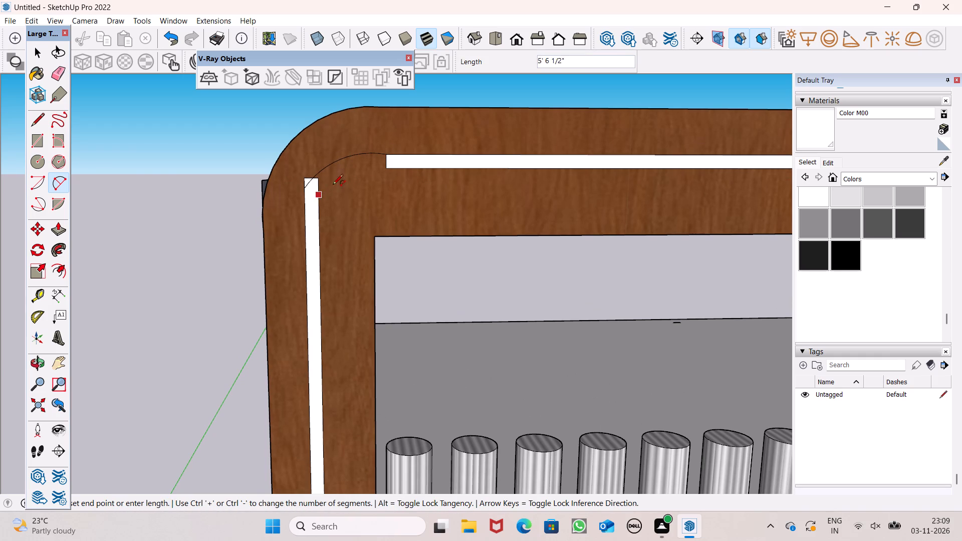
click(383, 170)
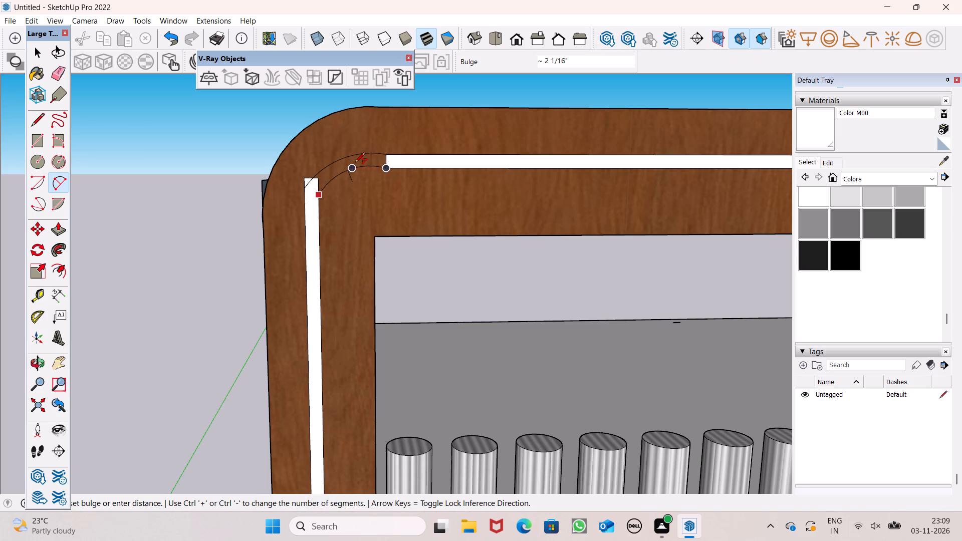
click(355, 163)
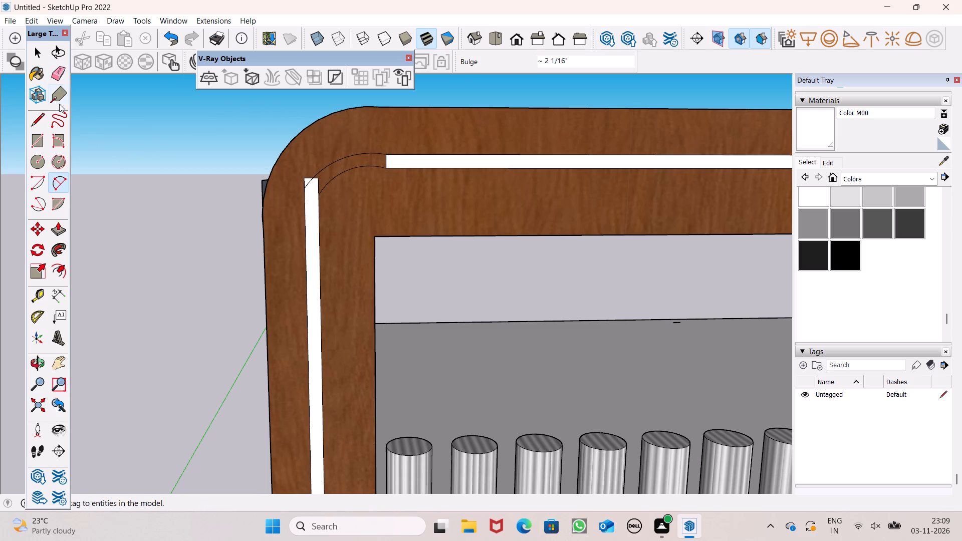
Paint the curved band between the two corner arcs with white Color M00.
click(823, 125)
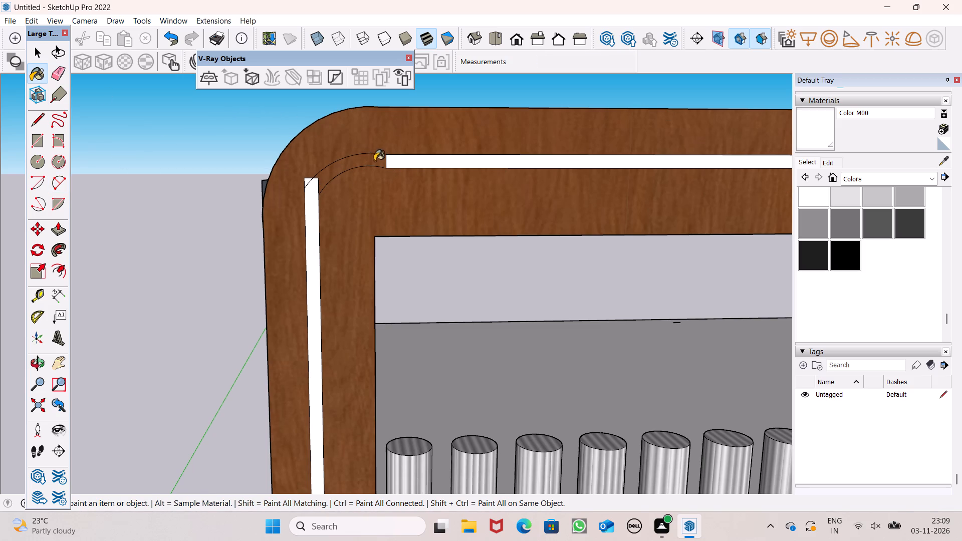
click(374, 161)
Erase the dividing and leftover edges at the rounded corner so the vertical, curved and top groove strips form one continuous face.
click(60, 74)
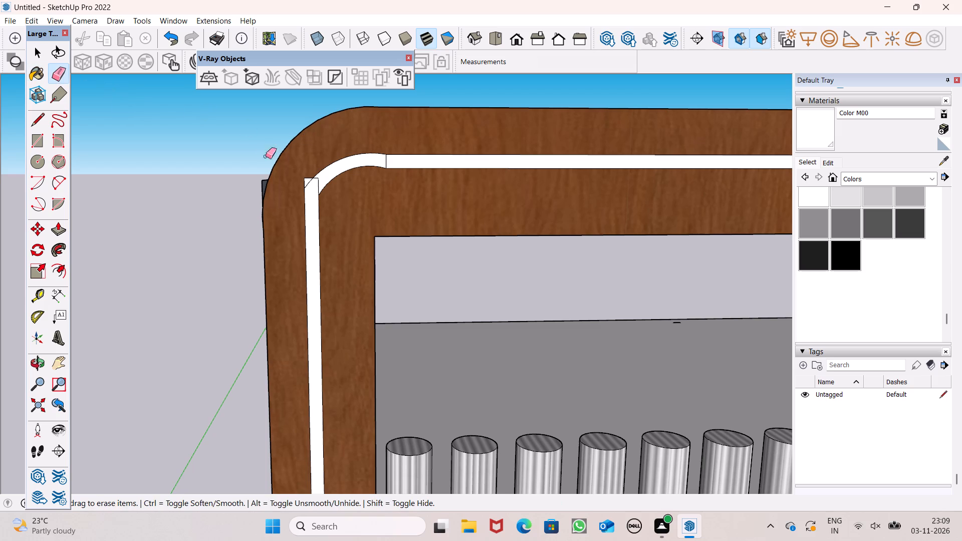
scroll(309, 177, up, 6)
click(290, 177)
drag(297, 177, 298, 187)
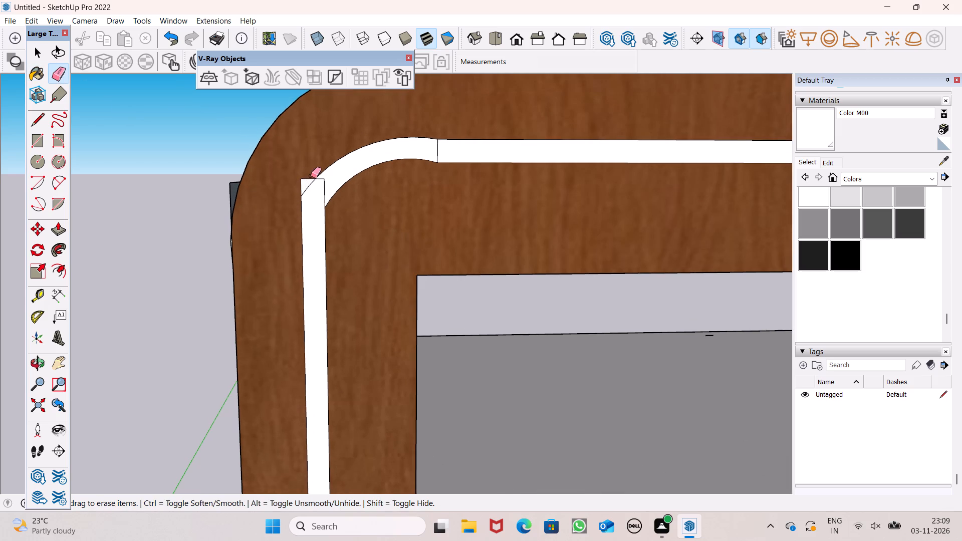
drag(306, 178, 297, 186)
drag(324, 180, 322, 187)
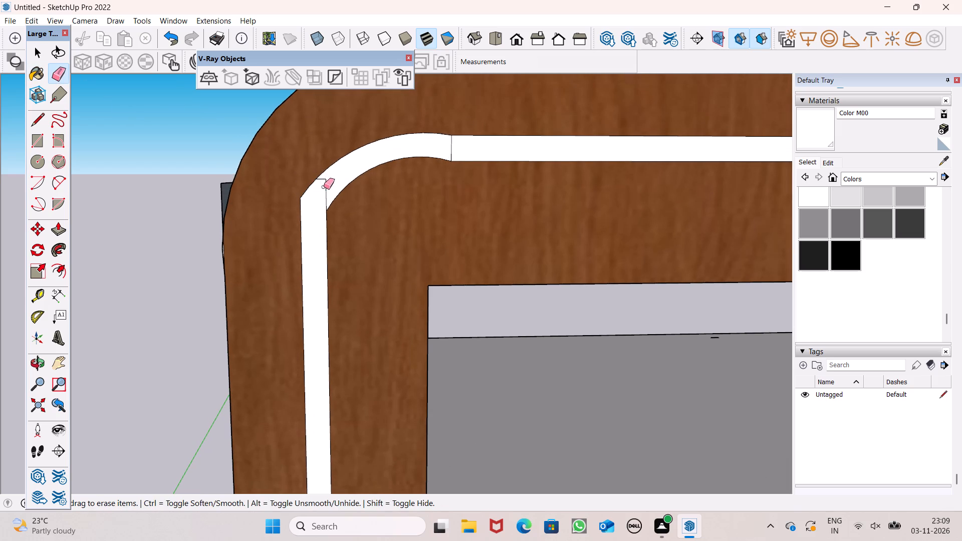
drag(326, 178, 321, 187)
drag(446, 146, 447, 146)
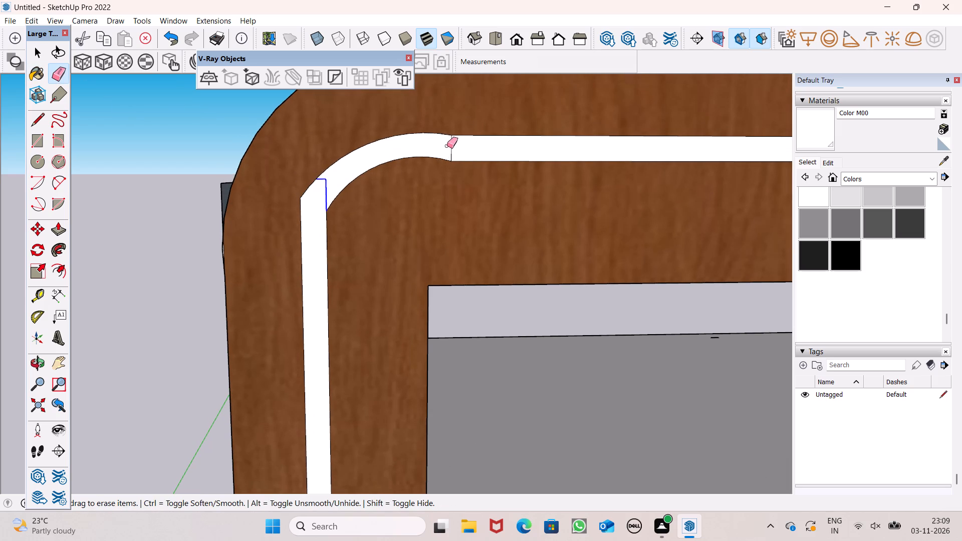
drag(447, 146, 463, 146)
Push the continuous white groove strip 4 9/16" into the wooden frame.
scroll(325, 173, down, 4)
scroll(216, 153, down, 13)
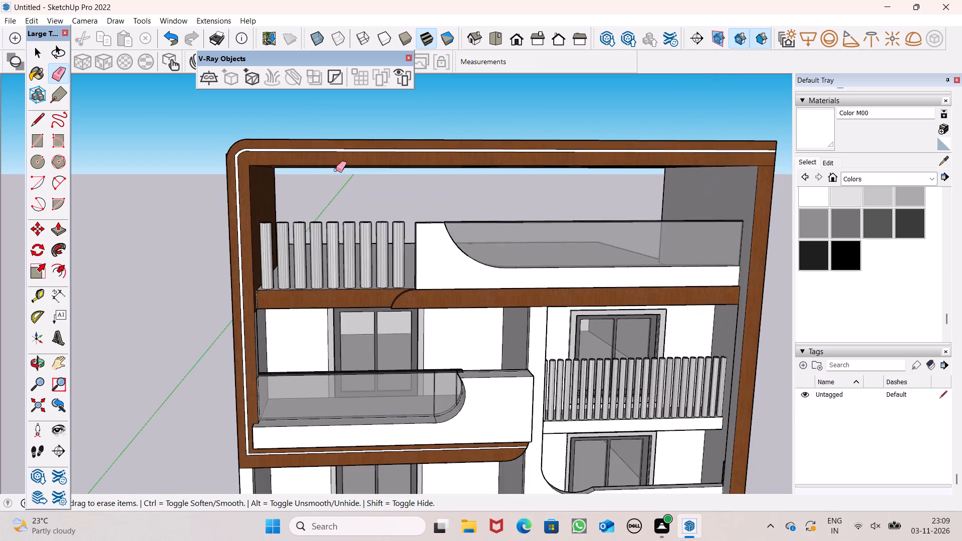
scroll(476, 149, down, 3)
click(58, 226)
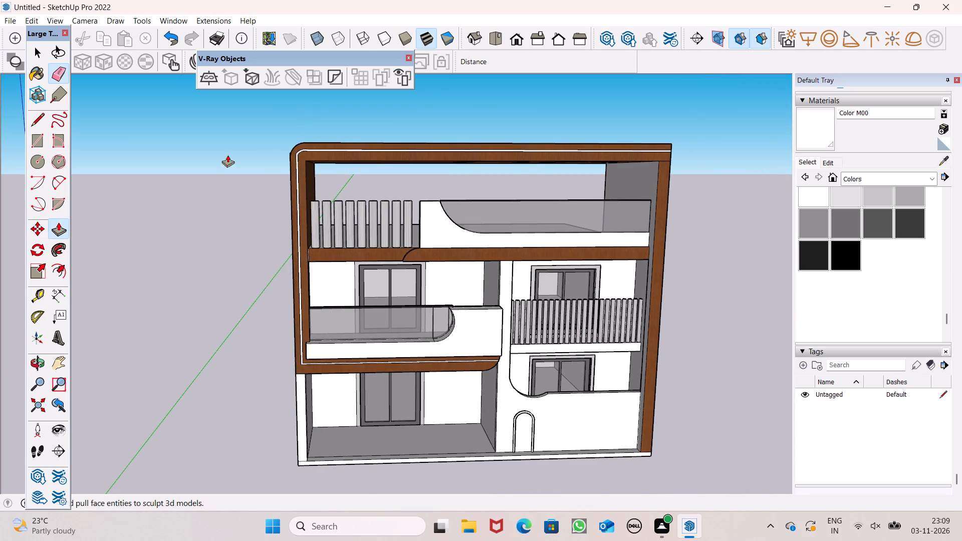
middle_drag(347, 129, 357, 179)
scroll(296, 162, up, 20)
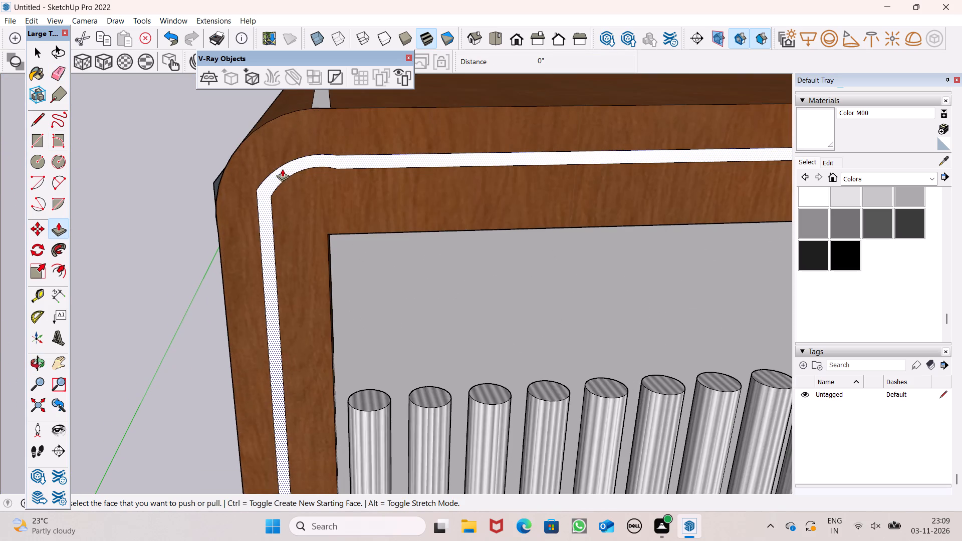
drag(281, 177, 280, 171)
scroll(251, 110, down, 6)
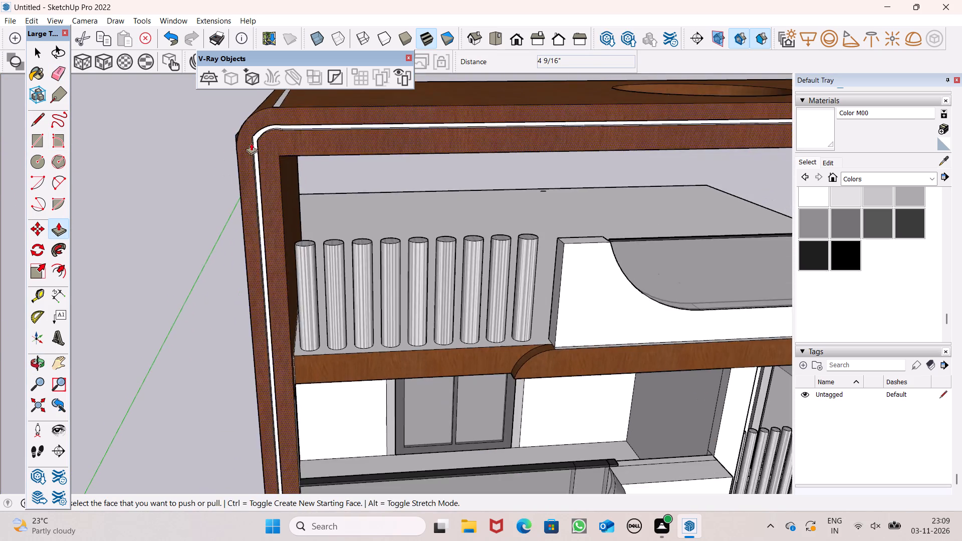
Examine the recessed groove around the wooden frame, from the rounded roof corner down to the lower balcony slab band.
middle_drag(280, 170, 267, 100)
scroll(319, 177, down, 6)
middle_drag(277, 179, 477, 263)
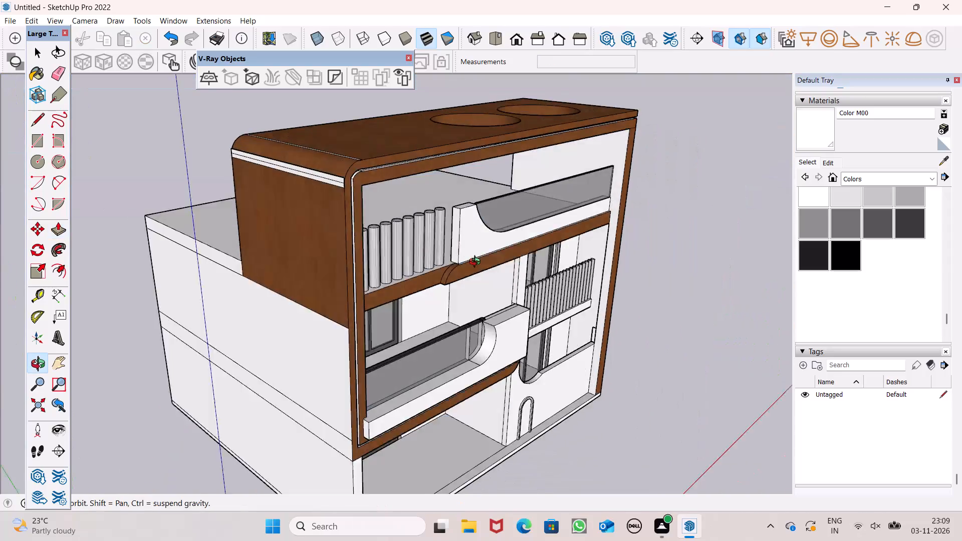
middle_drag(477, 263, 496, 275)
scroll(357, 152, up, 8)
middle_drag(372, 230, 253, 255)
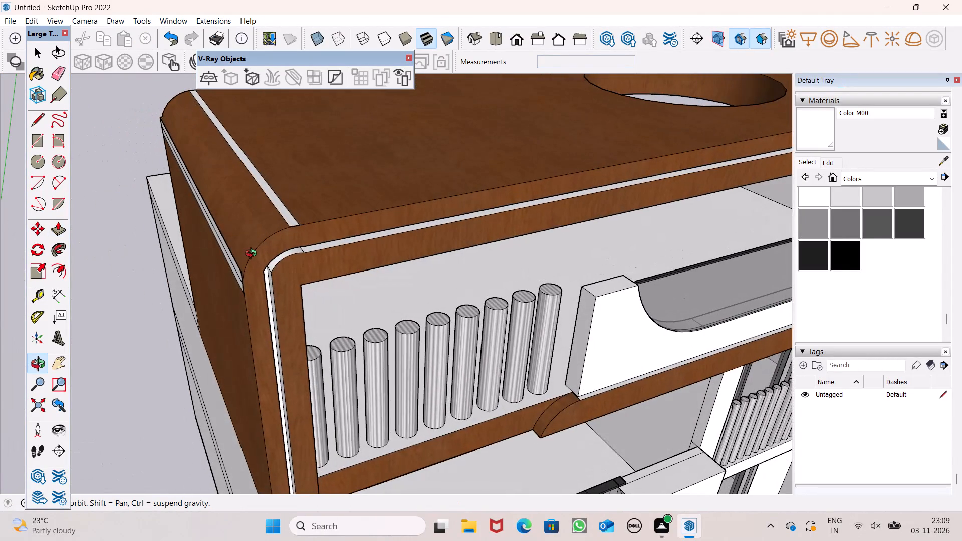
middle_drag(253, 255, 198, 185)
scroll(198, 183, up, 1)
scroll(327, 173, down, 11)
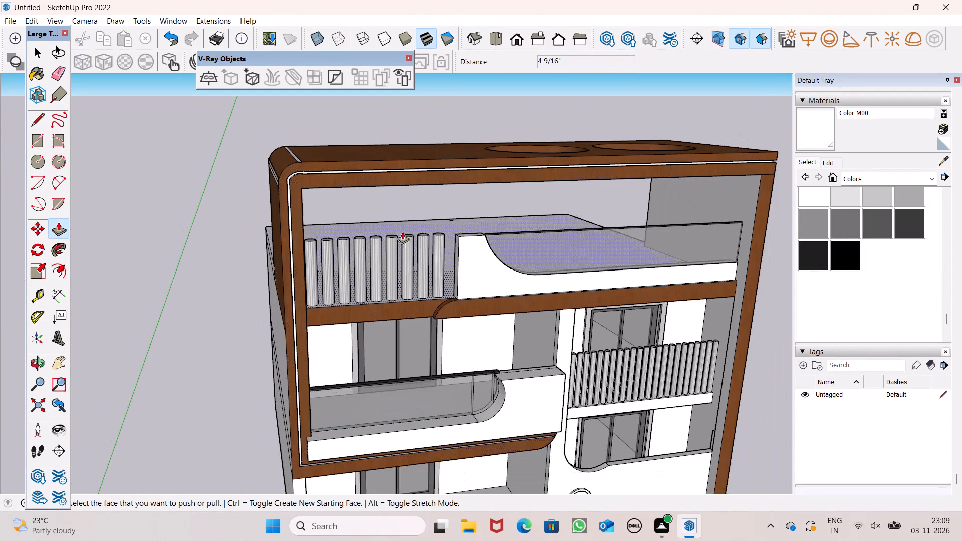
middle_drag(407, 234, 366, 207)
scroll(357, 191, up, 1)
scroll(357, 191, down, 7)
scroll(372, 352, up, 8)
scroll(292, 311, up, 7)
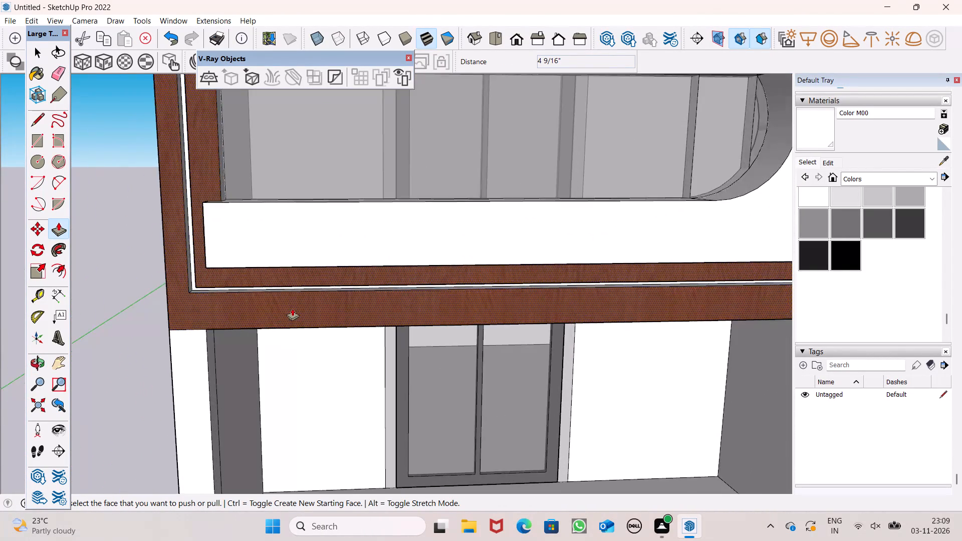
key(space)
scroll(382, 229, down, 11)
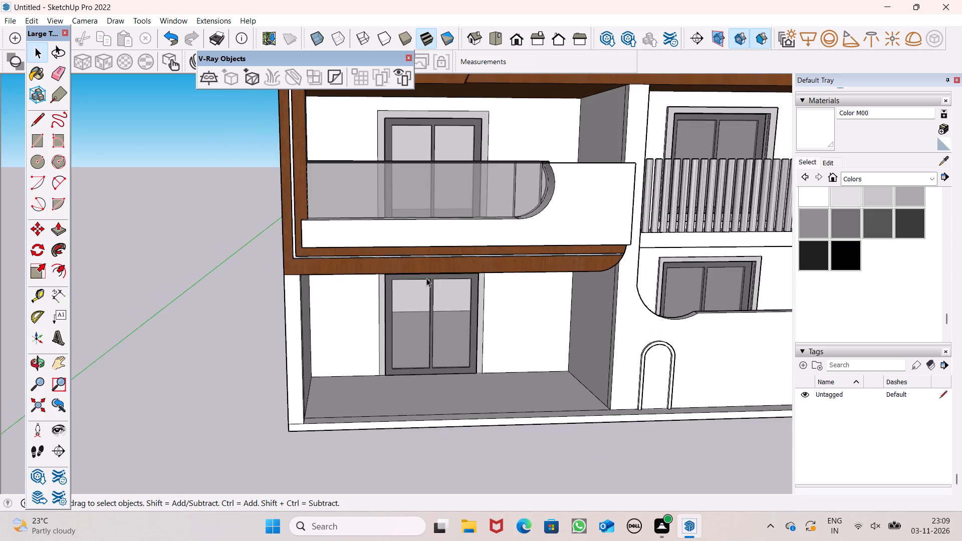
Examine the whole house facade from the front and the side, checking the wooden frame, balconies and parapets.
middle_drag(437, 266, 470, 278)
scroll(465, 222, down, 5)
middle_drag(576, 286, 500, 255)
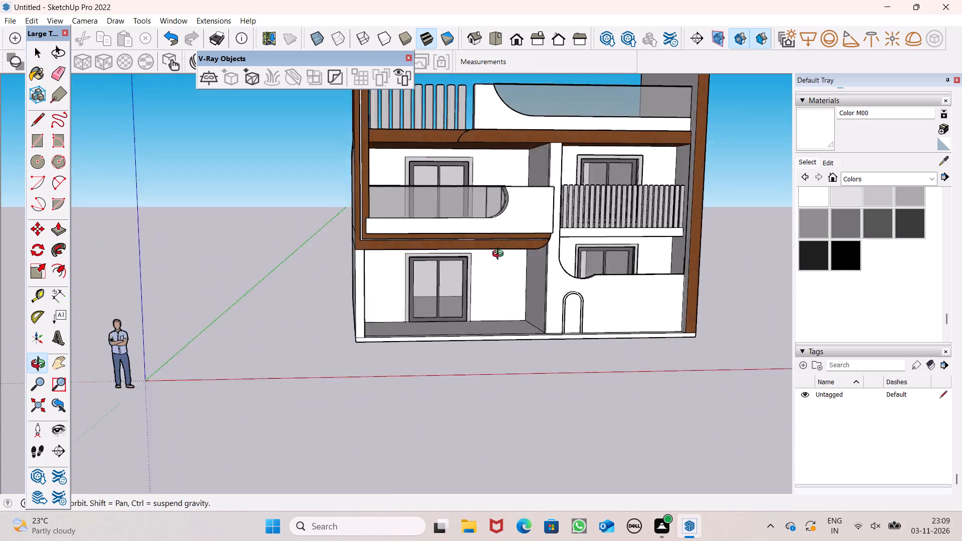
middle_drag(500, 255, 469, 268)
scroll(466, 268, up, 1)
scroll(456, 275, down, 4)
middle_drag(543, 303, 608, 287)
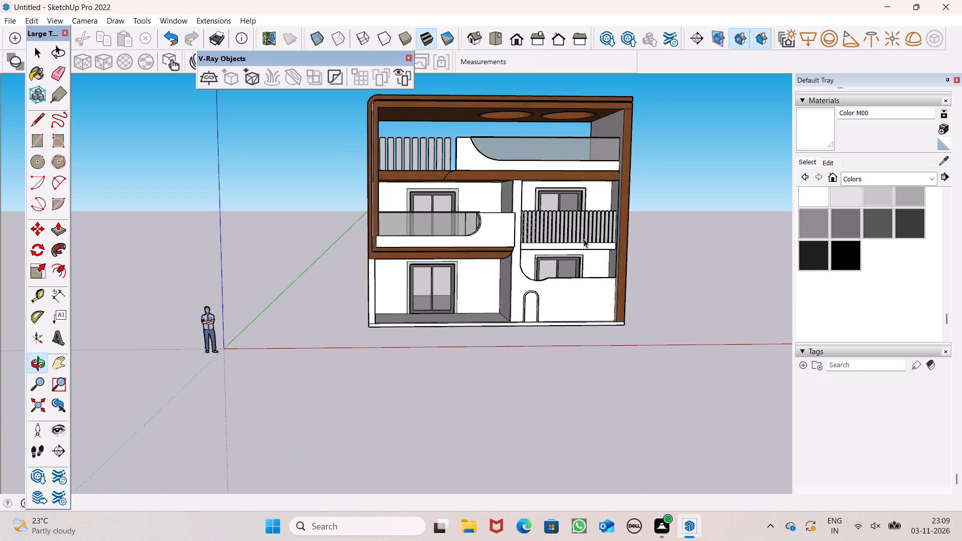
scroll(596, 231, down, 1)
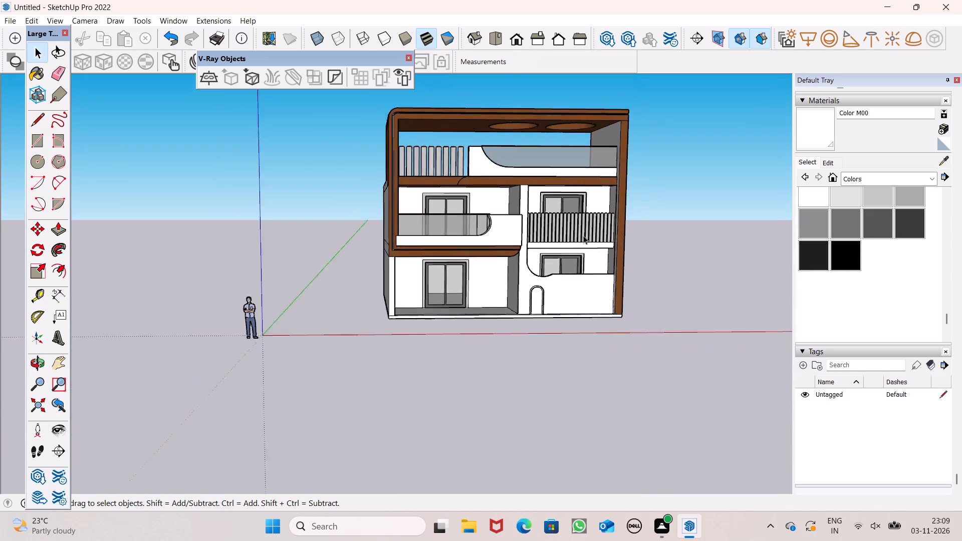
scroll(583, 235, down, 3)
scroll(669, 210, up, 3)
scroll(626, 175, up, 1)
middle_drag(626, 175, 707, 229)
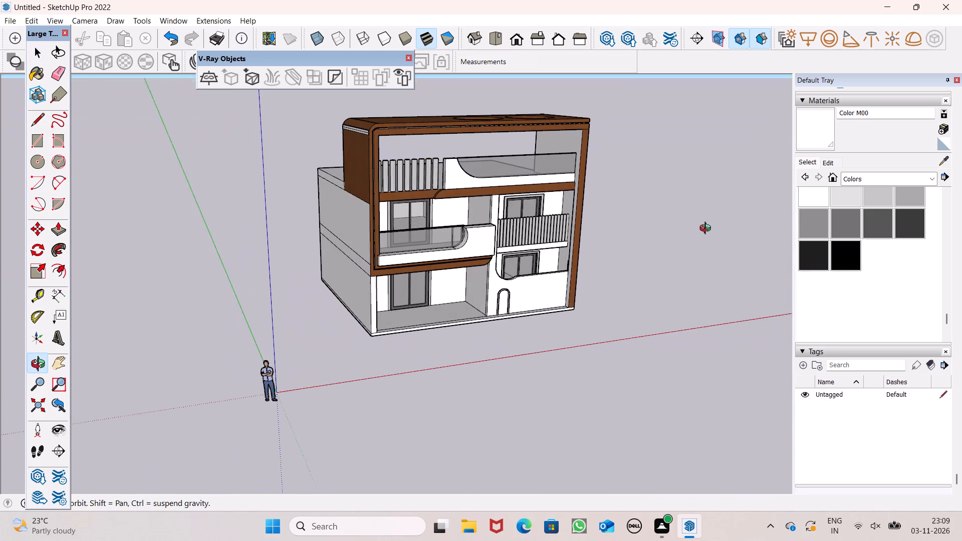
middle_drag(707, 229, 712, 228)
Paint the inner face of the rooftop frame's right-hand post with Wood Veneer 01 from the Wood materials.
click(869, 177)
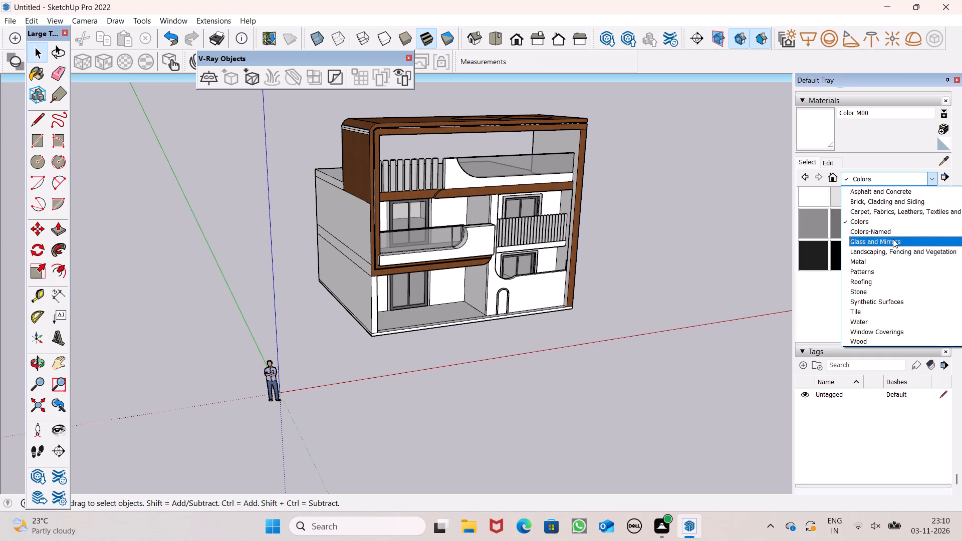
click(867, 344)
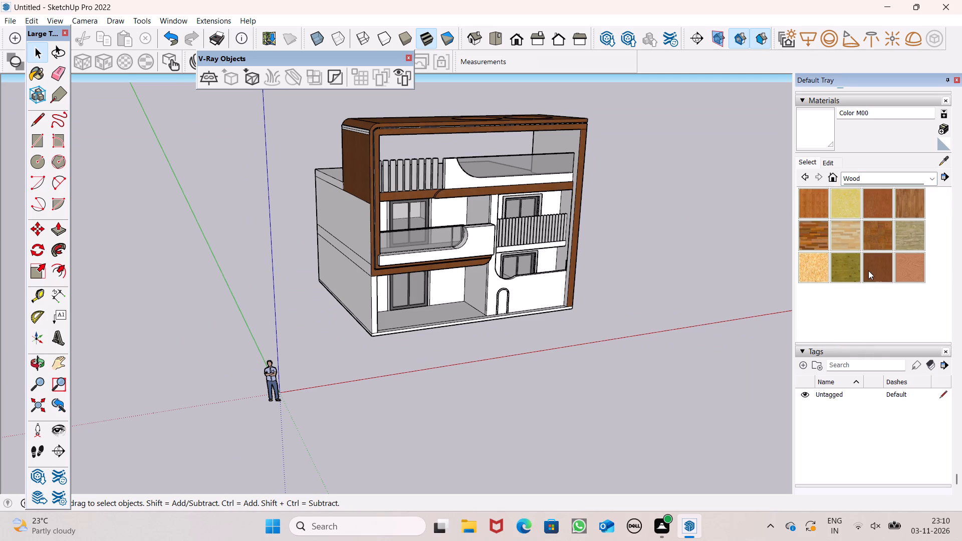
click(868, 270)
click(551, 148)
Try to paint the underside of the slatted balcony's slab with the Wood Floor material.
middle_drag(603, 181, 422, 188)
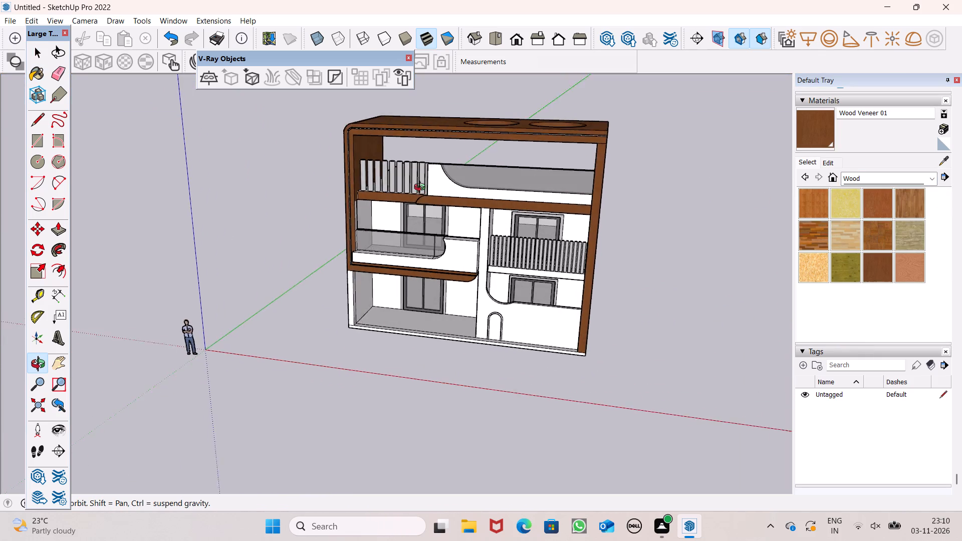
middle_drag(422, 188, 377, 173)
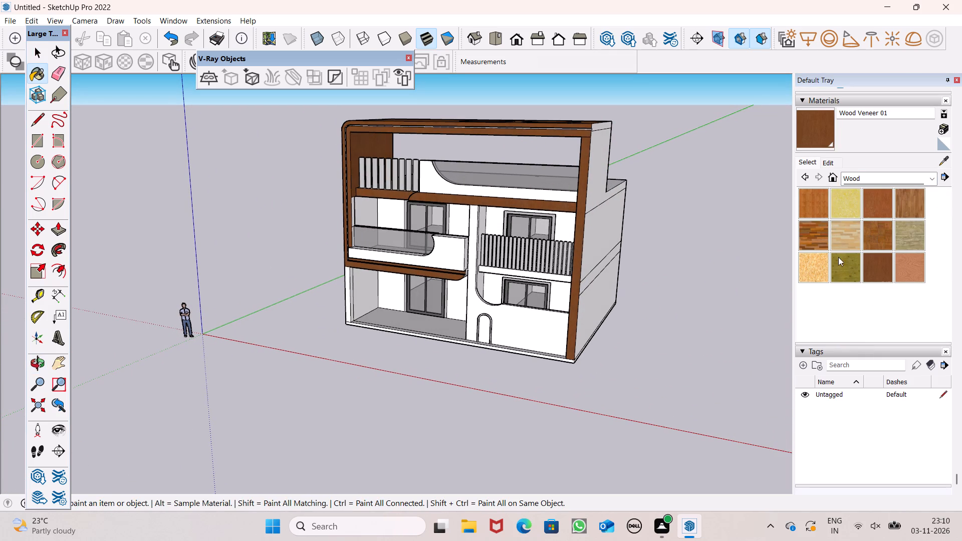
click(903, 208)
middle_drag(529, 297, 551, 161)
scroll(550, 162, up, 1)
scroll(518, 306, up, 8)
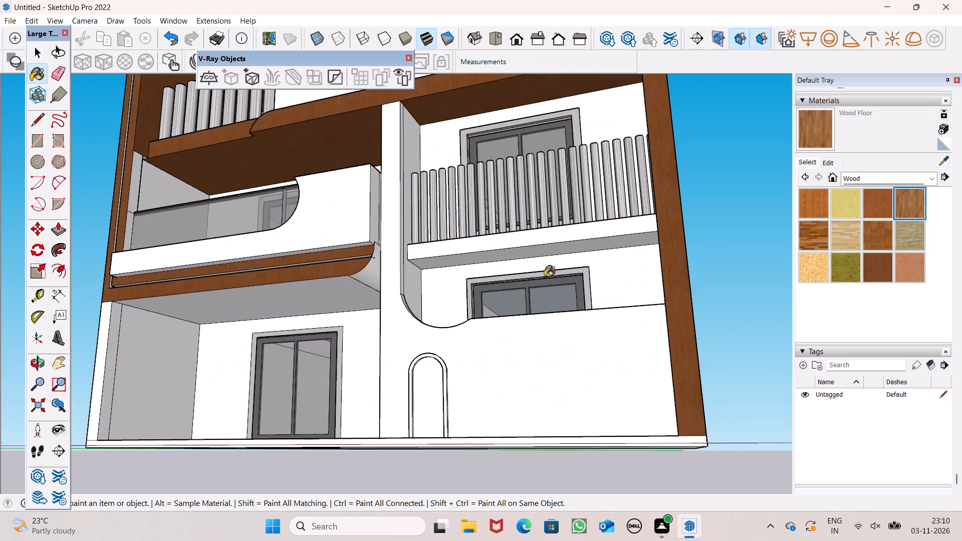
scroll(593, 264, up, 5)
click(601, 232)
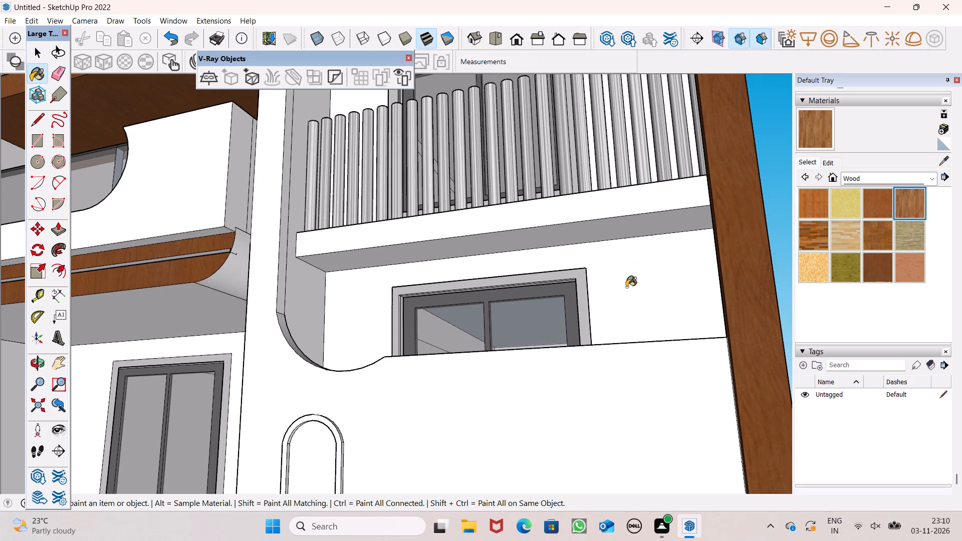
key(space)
Paint the rear faces of the rooftop frame's top beam and both posts with Wood Veneer 01.
scroll(626, 287, down, 6)
middle_drag(634, 258, 682, 469)
scroll(470, 199, down, 13)
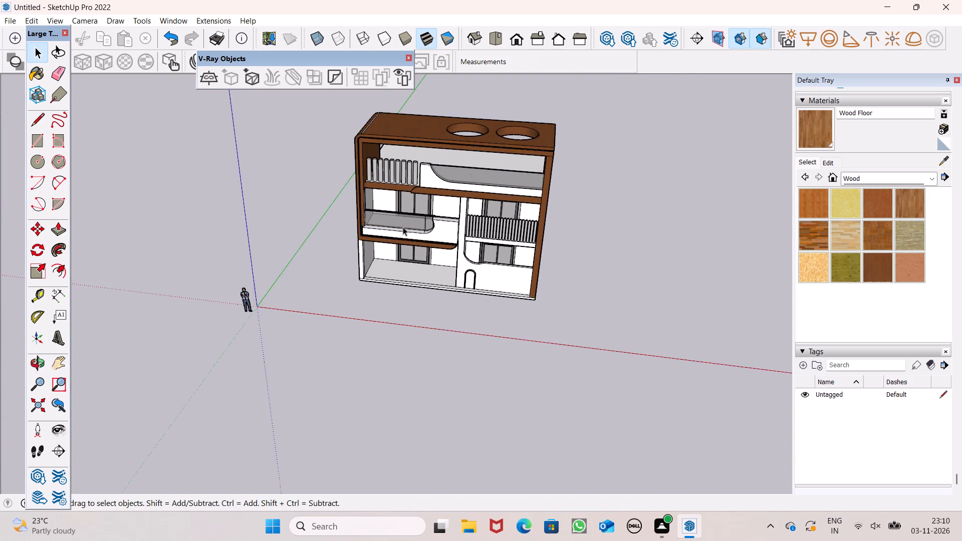
middle_drag(403, 227, 843, 192)
middle_drag(233, 134, 431, 234)
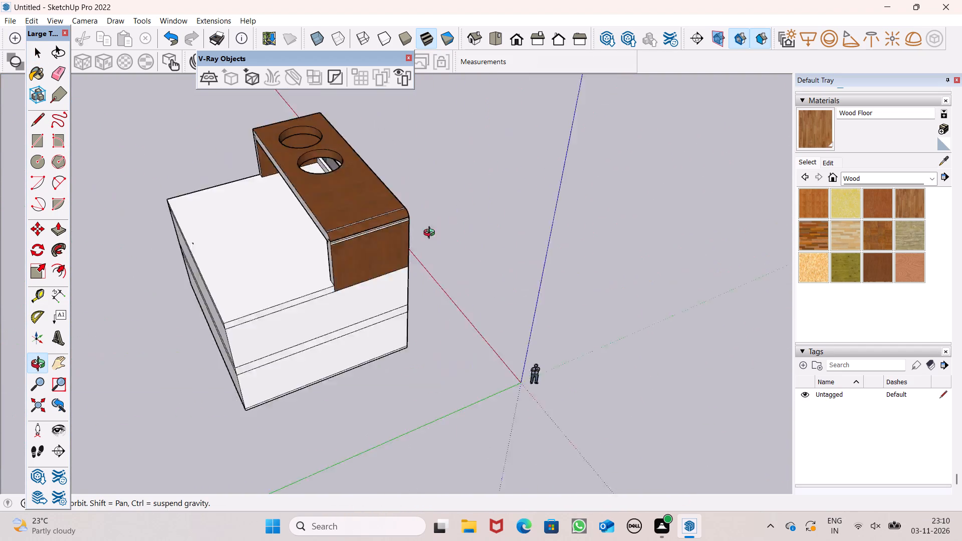
middle_drag(431, 234, 695, 176)
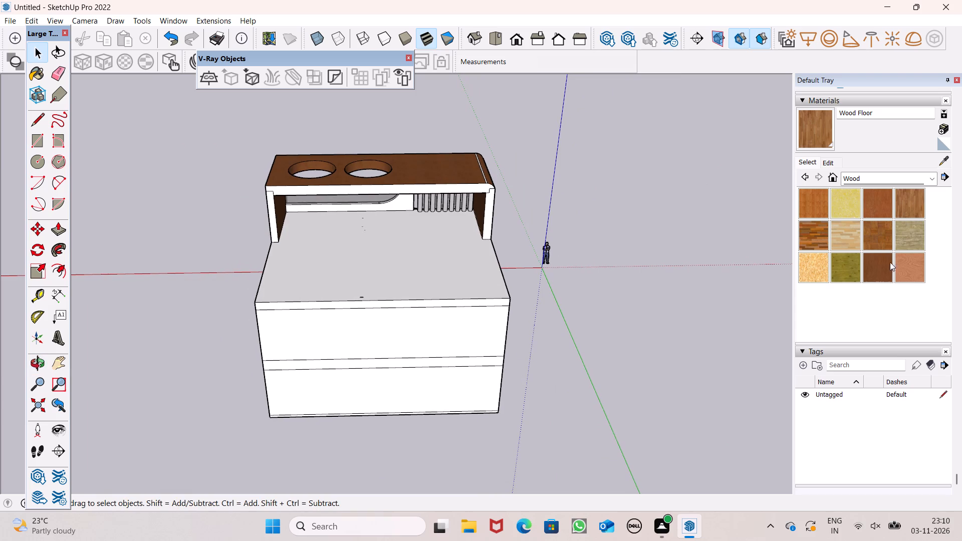
drag(883, 273, 878, 266)
scroll(471, 179, up, 7)
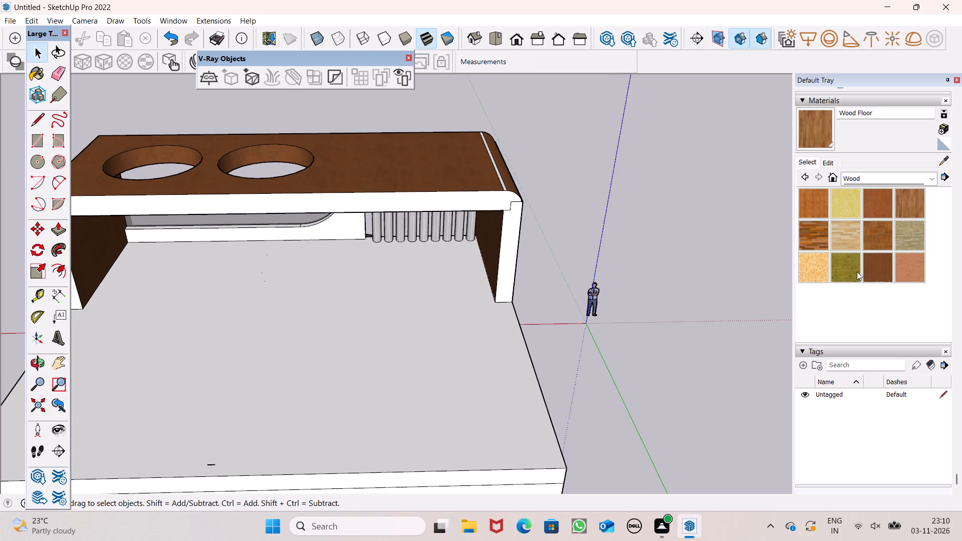
click(870, 274)
click(493, 200)
click(519, 213)
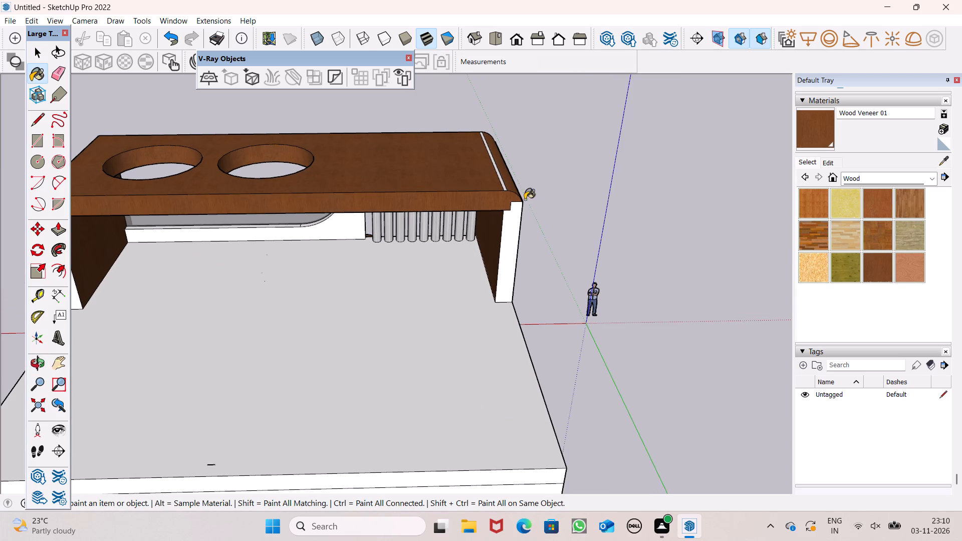
scroll(566, 192, down, 6)
scroll(236, 261, up, 5)
click(317, 190)
Paint the remaining white strips on the frame's top and outer side, beside the rounded corner, with Wood Veneer 01.
scroll(317, 174, down, 4)
scroll(493, 132, up, 3)
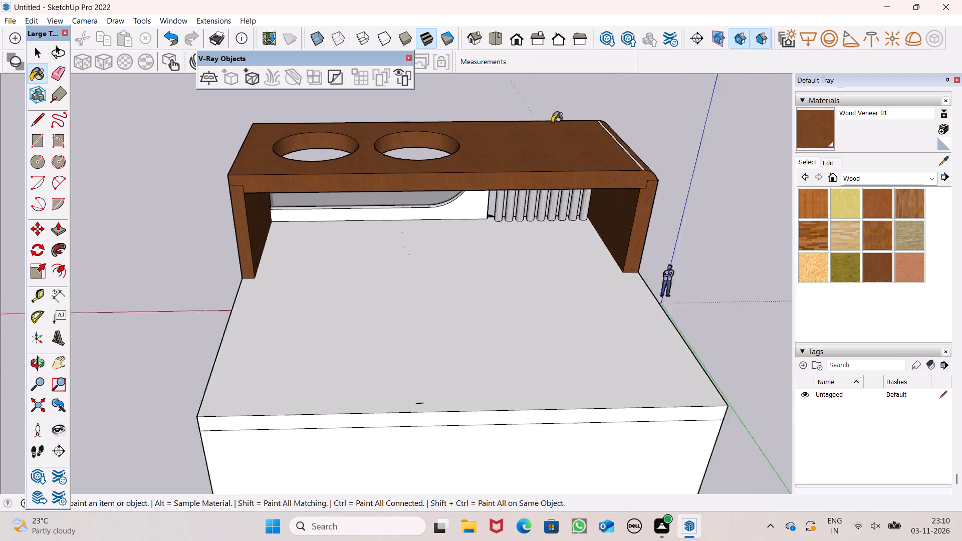
scroll(552, 123, up, 5)
scroll(744, 190, up, 8)
scroll(579, 288, up, 4)
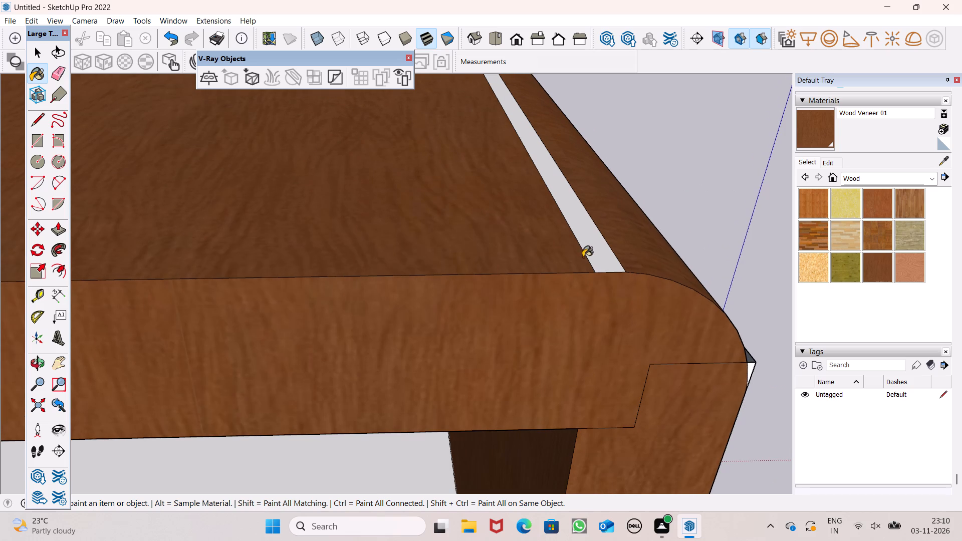
click(586, 254)
middle_drag(600, 259, 281, 208)
scroll(281, 208, up, 1)
scroll(267, 194, down, 8)
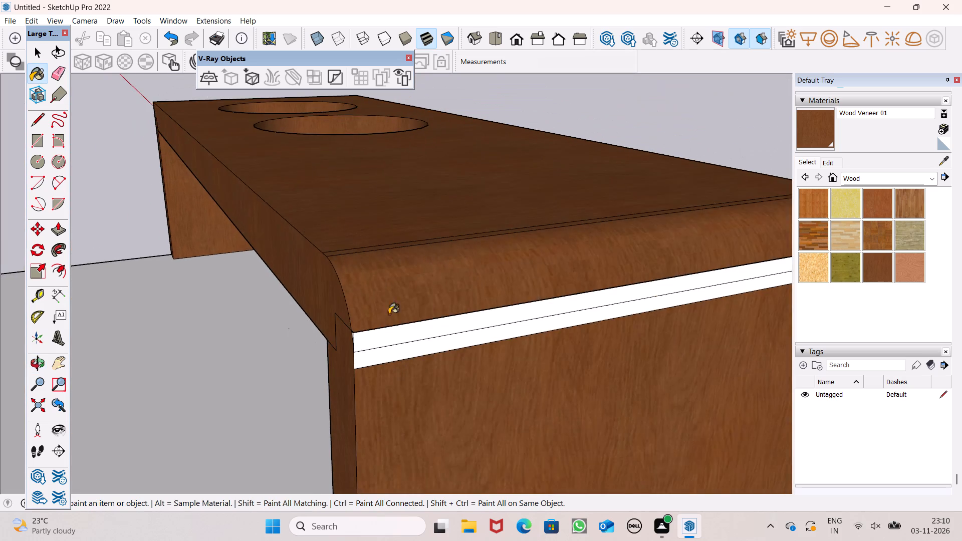
scroll(391, 375, up, 5)
click(327, 307)
click(333, 327)
Examine the wooden rooftop frame from its outer side and rear for unpainted faces.
scroll(314, 276, down, 6)
scroll(539, 308, up, 1)
middle_drag(539, 308, 377, 255)
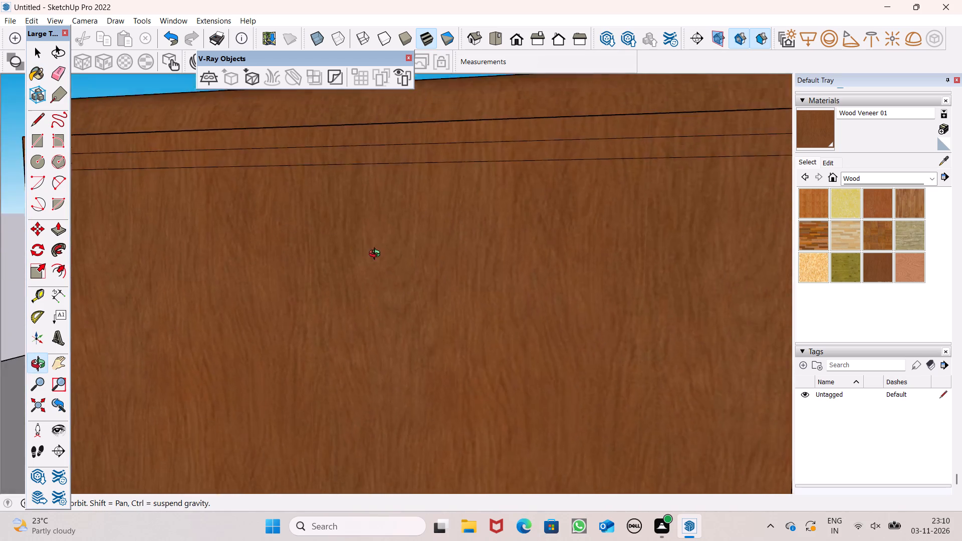
middle_drag(377, 255, 567, 280)
scroll(564, 282, up, 1)
scroll(325, 208, down, 6)
middle_drag(335, 225, 739, 262)
scroll(590, 205, down, 5)
middle_drag(499, 219, 463, 174)
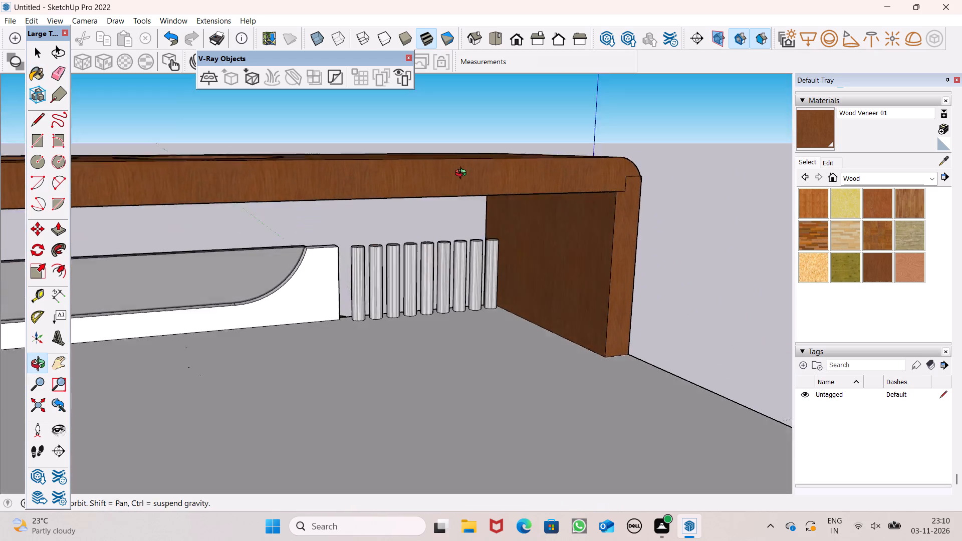
middle_drag(463, 174, 456, 157)
scroll(456, 157, up, 1)
scroll(453, 158, down, 3)
scroll(570, 203, down, 5)
middle_drag(556, 209, 487, 252)
middle_drag(487, 275, 486, 286)
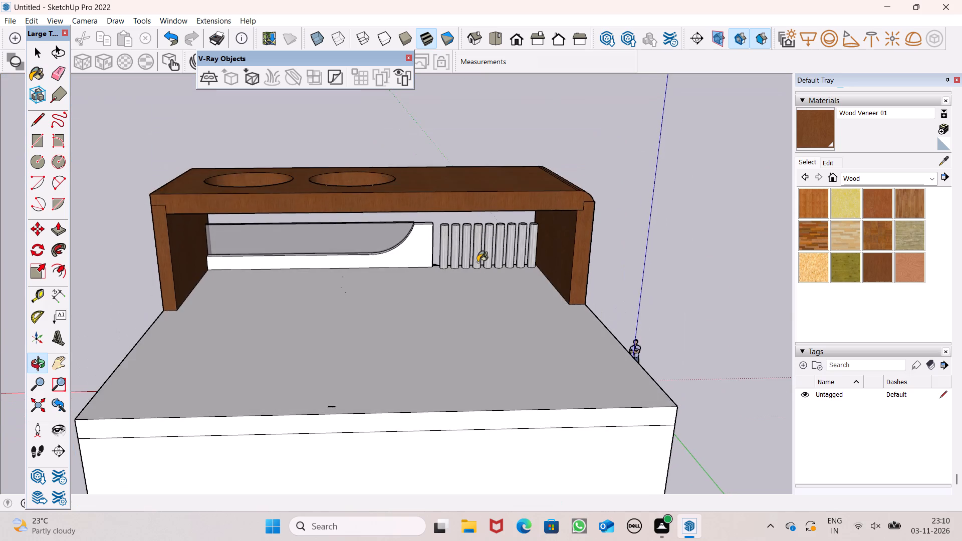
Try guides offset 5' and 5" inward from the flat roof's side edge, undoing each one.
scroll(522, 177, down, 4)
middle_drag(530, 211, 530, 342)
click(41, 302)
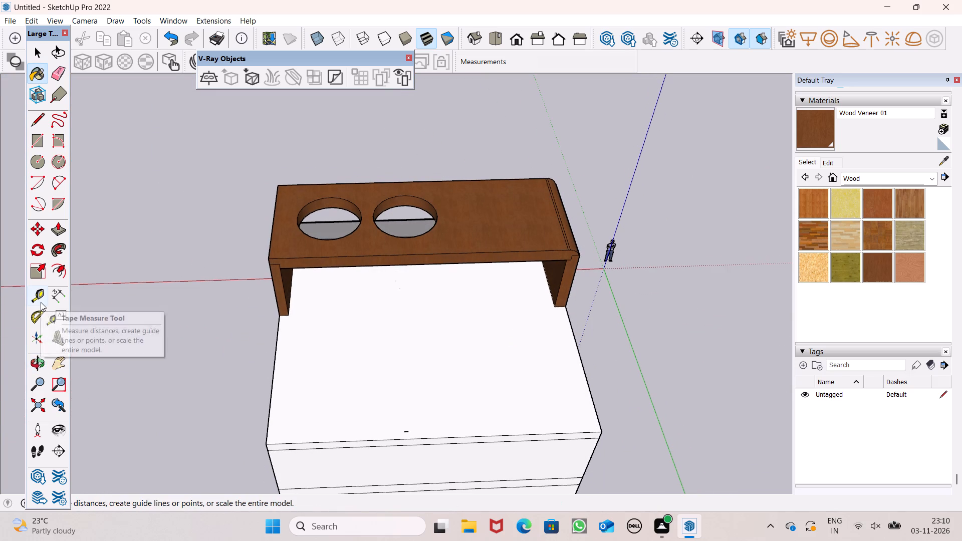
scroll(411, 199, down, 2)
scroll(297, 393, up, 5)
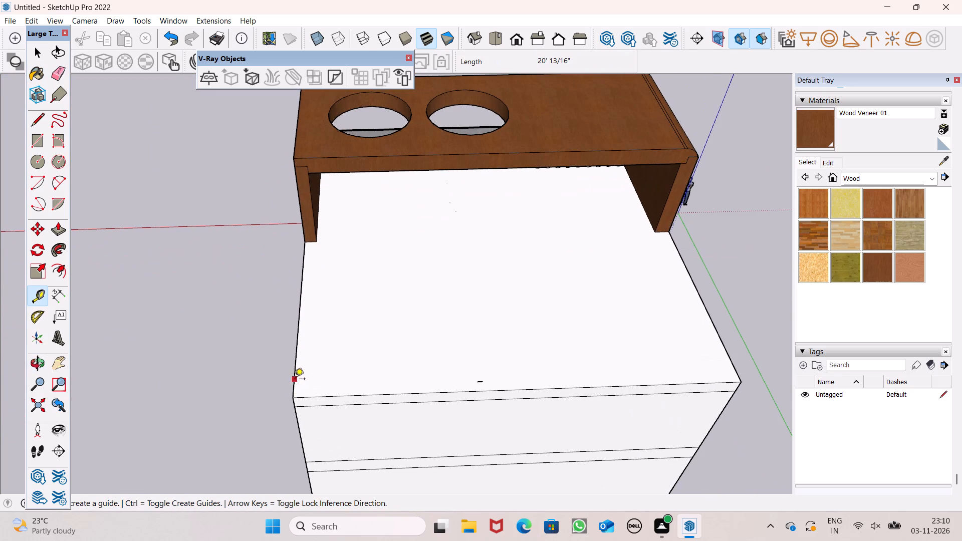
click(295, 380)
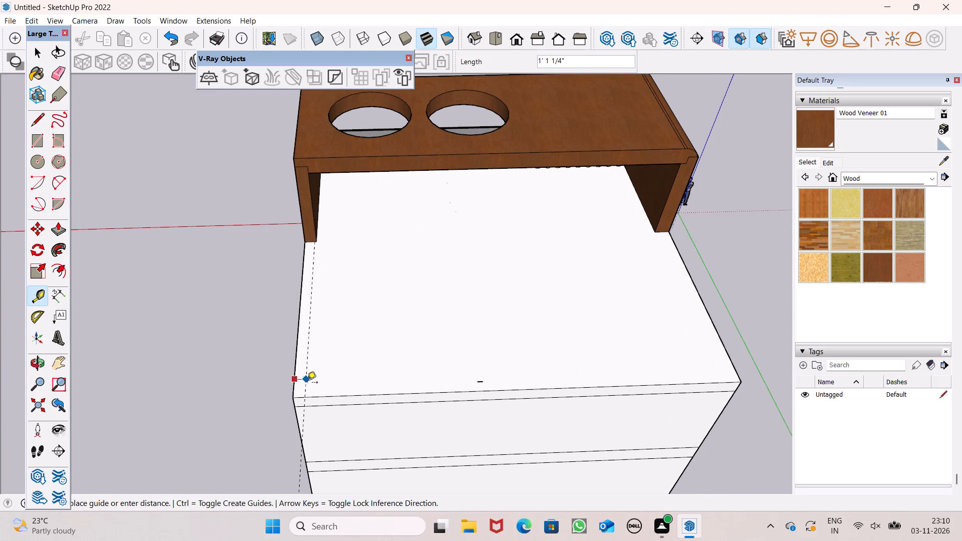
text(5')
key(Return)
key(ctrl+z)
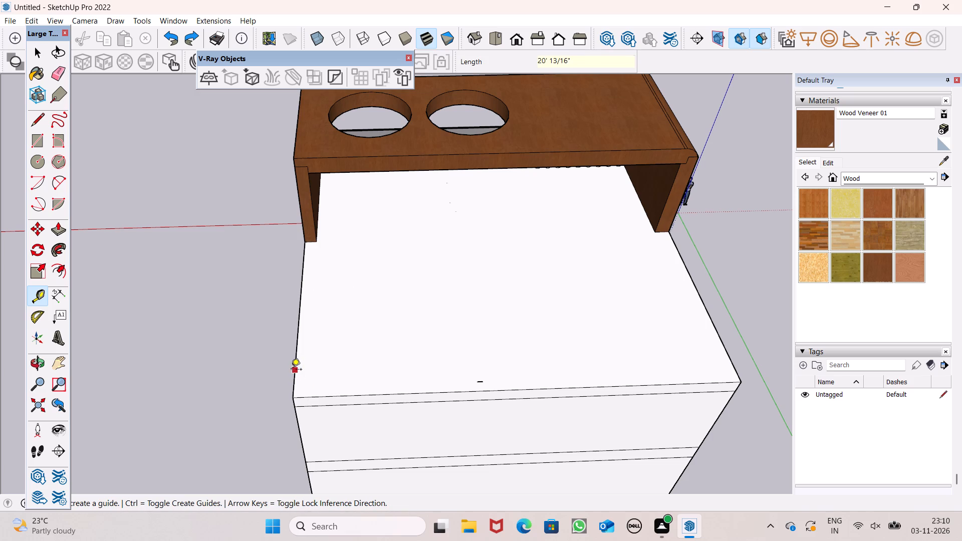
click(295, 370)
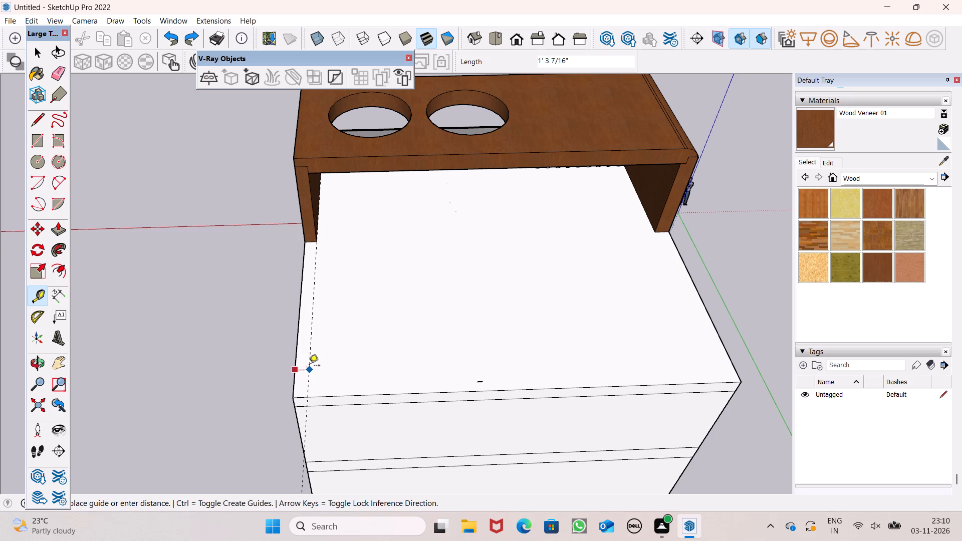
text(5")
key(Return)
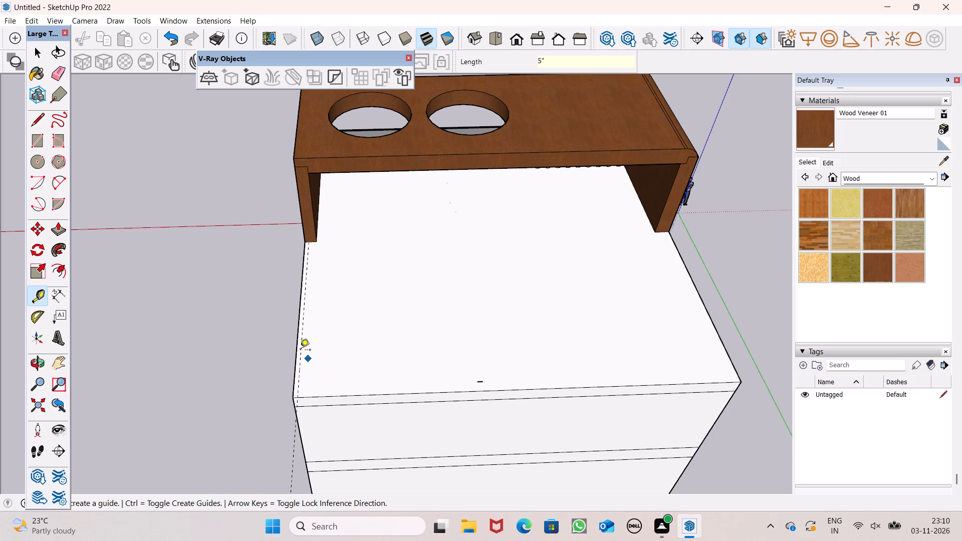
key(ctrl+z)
Place guides 1' inward from both side edges and the rear edge of the flat roof behind the frame.
scroll(309, 368, up, 3)
drag(293, 372, 302, 375)
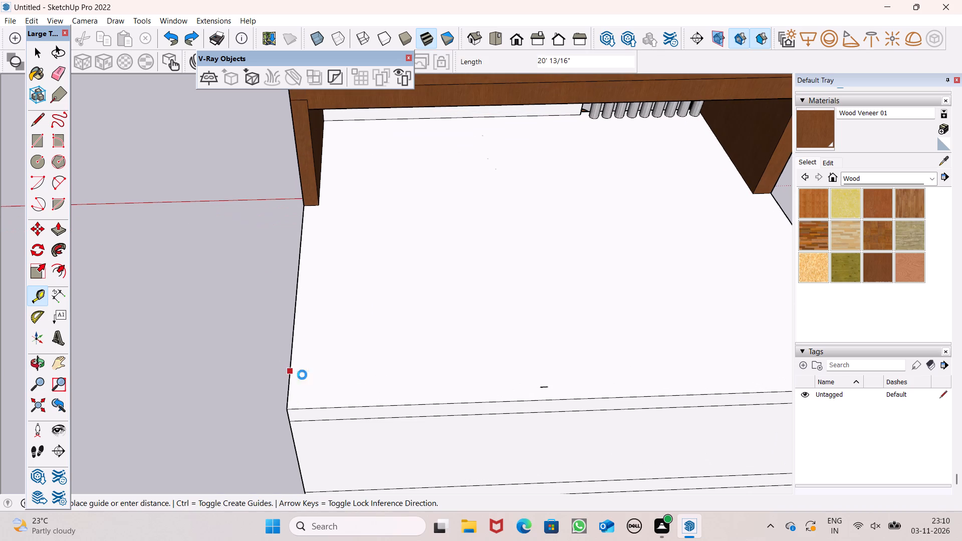
drag(302, 375, 333, 379)
text(1')
key(Return)
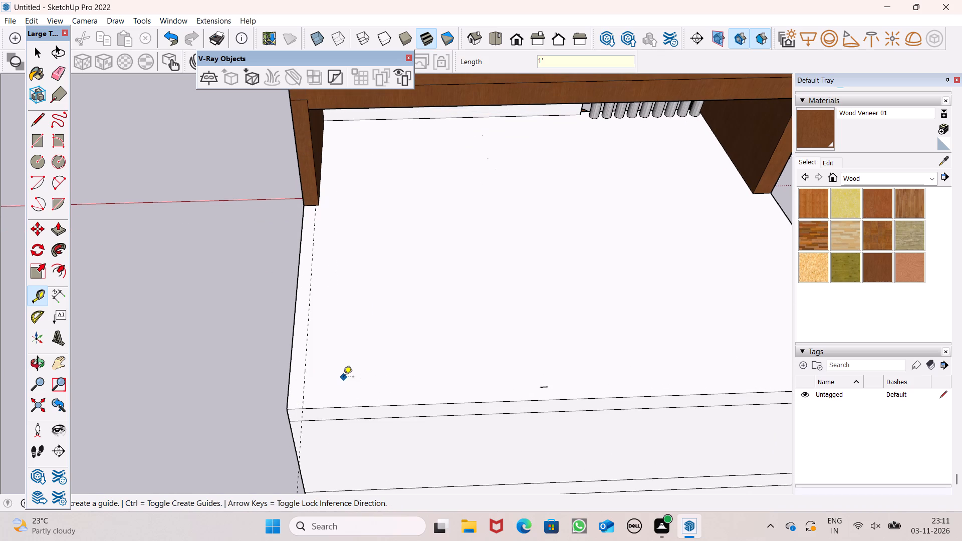
scroll(298, 373, down, 6)
scroll(620, 356, up, 4)
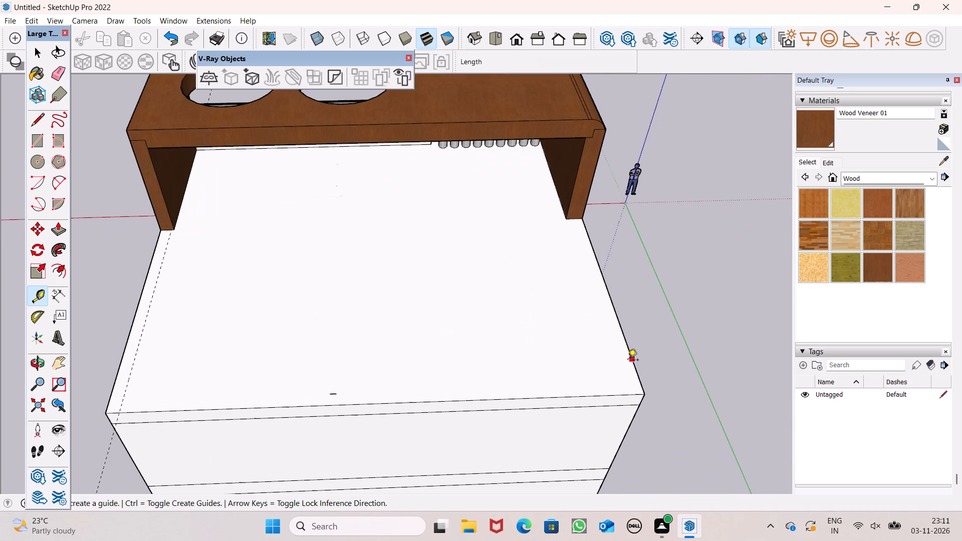
click(630, 356)
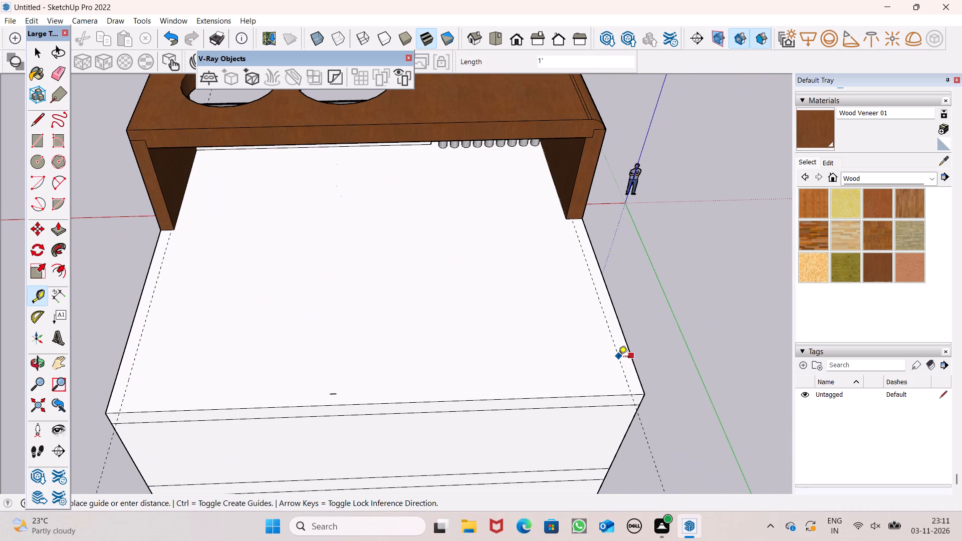
text(1')
key(Return)
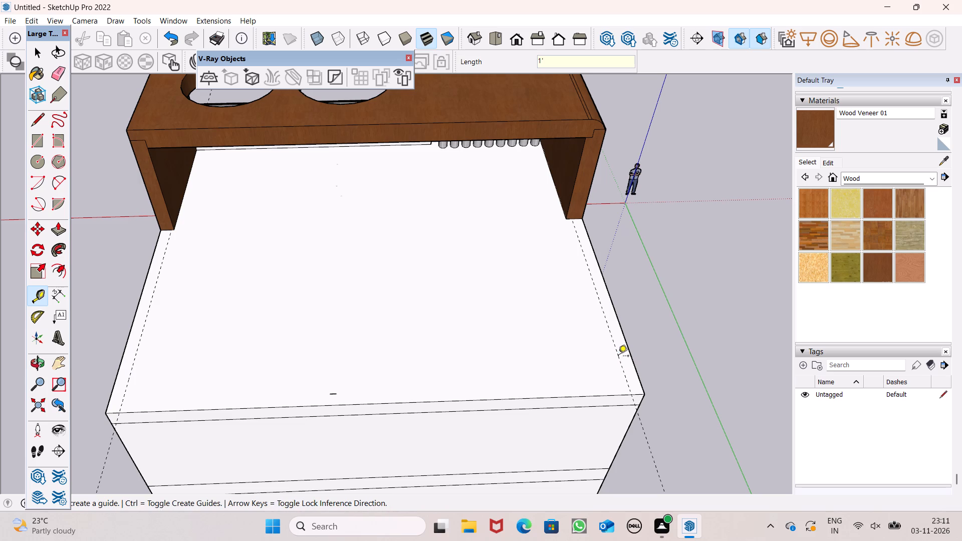
click(542, 399)
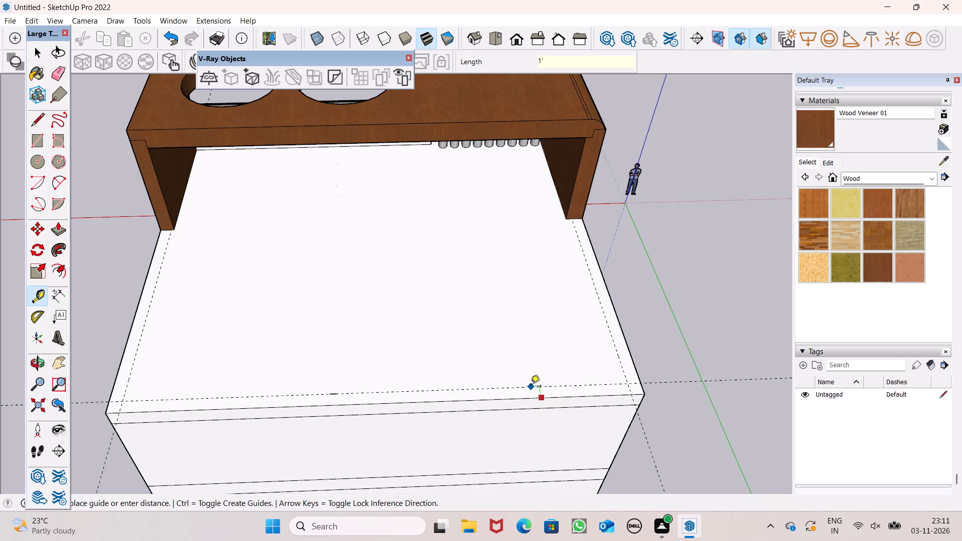
key(1)
key(apostrophe)
key(Return)
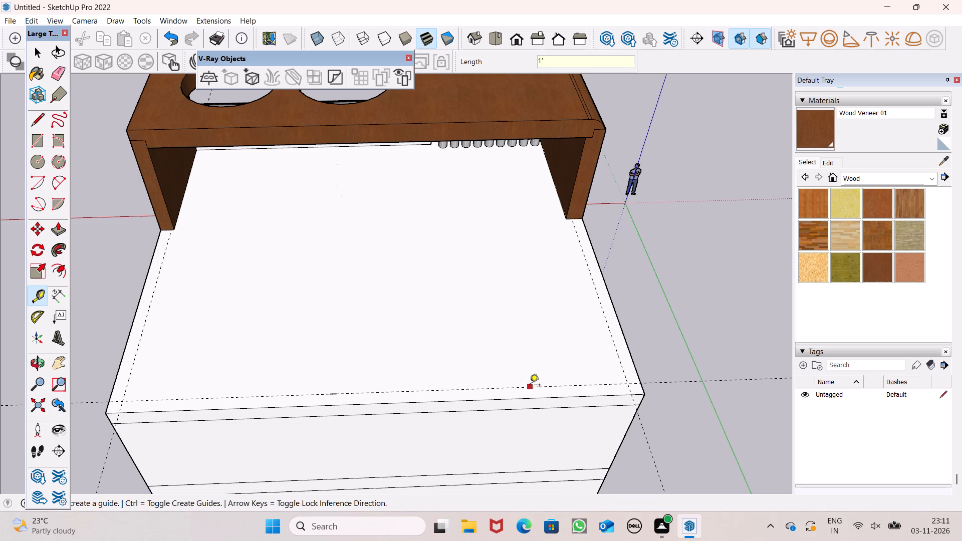
Draw a line about 19' long on the flat roof along one side guide, from the wooden frame's leg to the rear guide intersection.
click(41, 117)
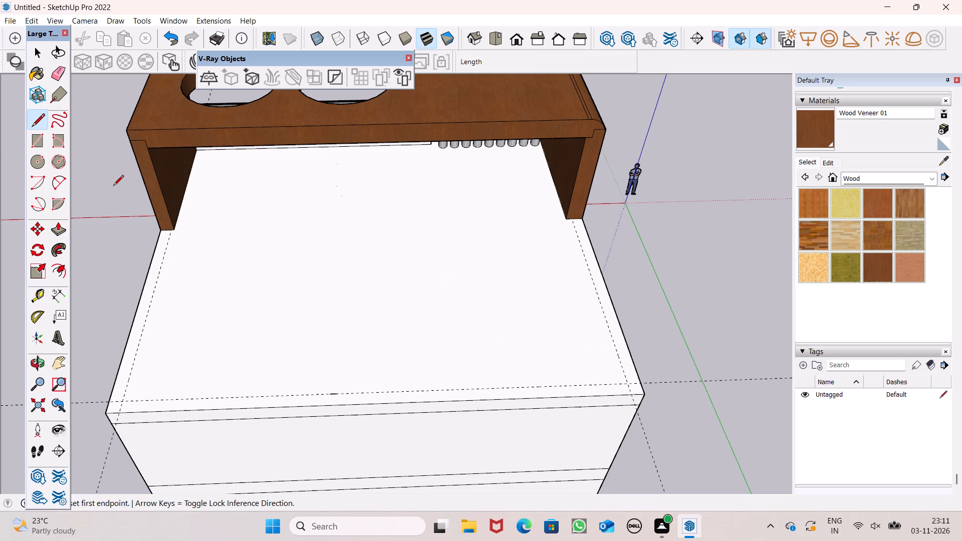
scroll(155, 233, up, 6)
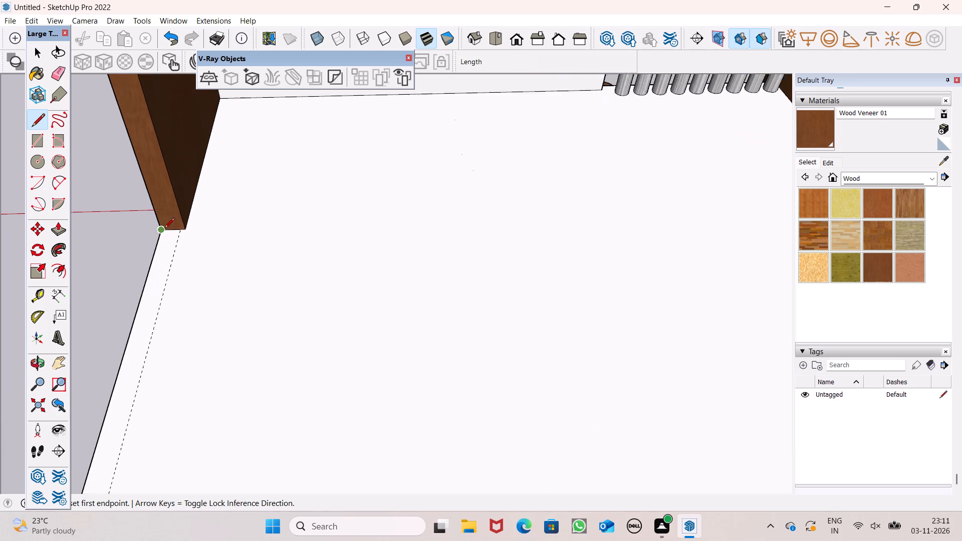
scroll(164, 229, up, 1)
click(180, 229)
scroll(192, 222, down, 8)
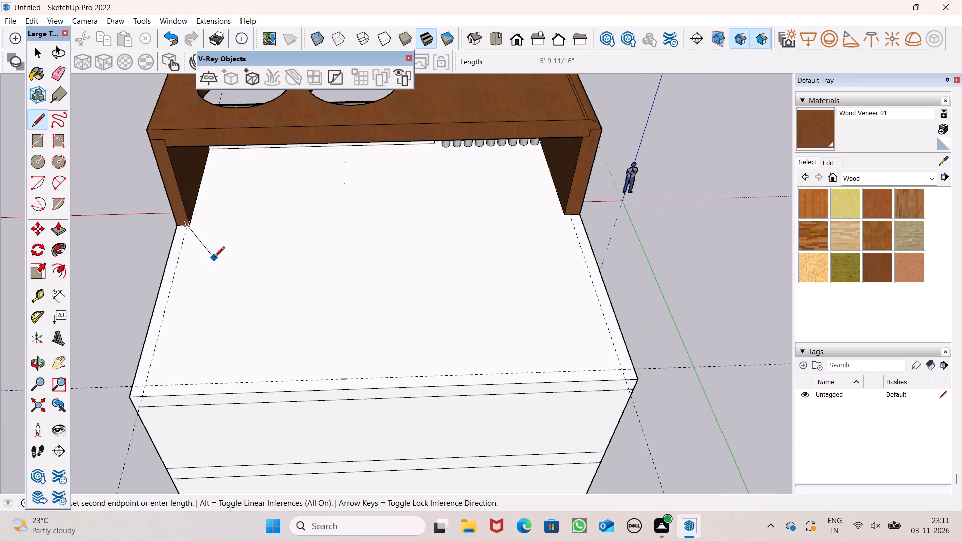
scroll(214, 281, down, 3)
scroll(168, 375, up, 13)
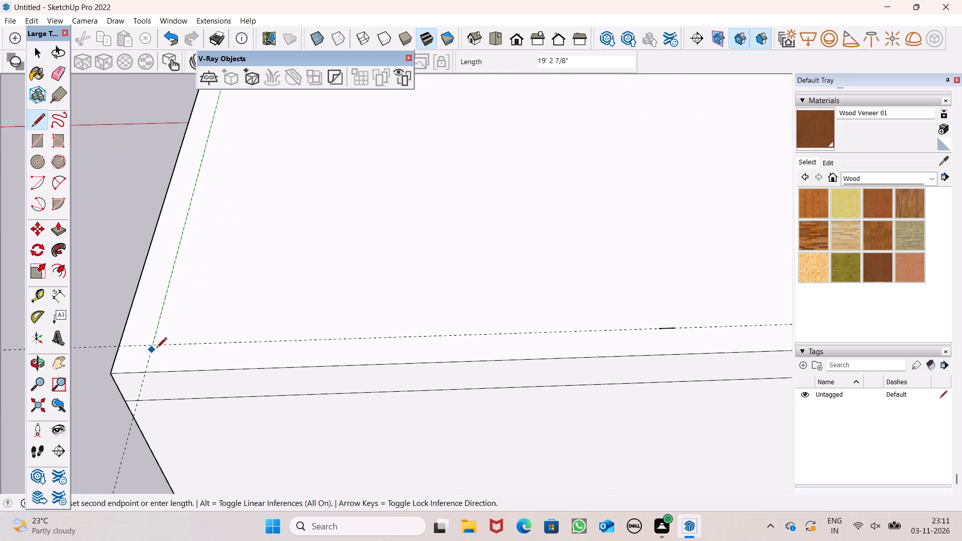
click(152, 348)
Continue the roof outline 38' along the rear guide and back along the other side guide to the frame's opposite leg.
scroll(214, 345, down, 7)
scroll(265, 336, down, 7)
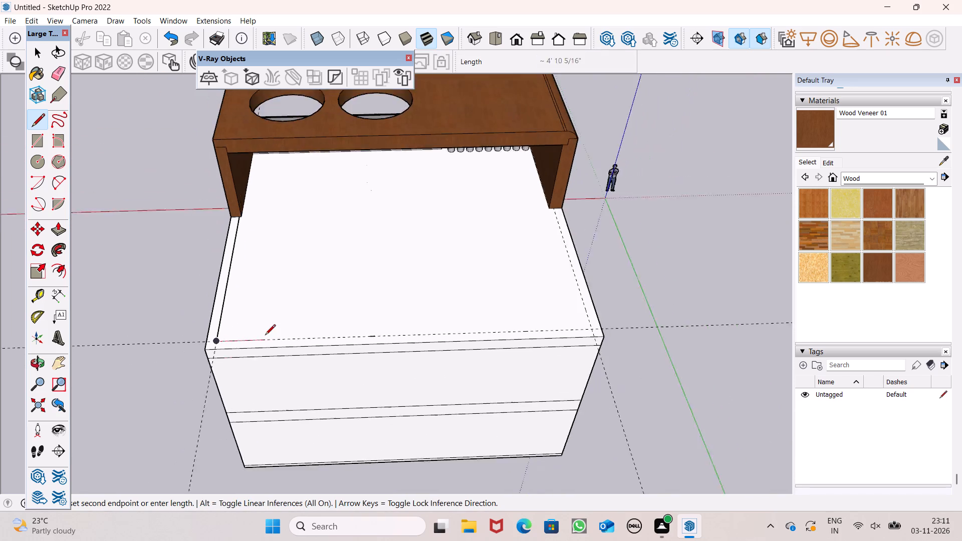
scroll(371, 320, up, 6)
scroll(225, 409, down, 5)
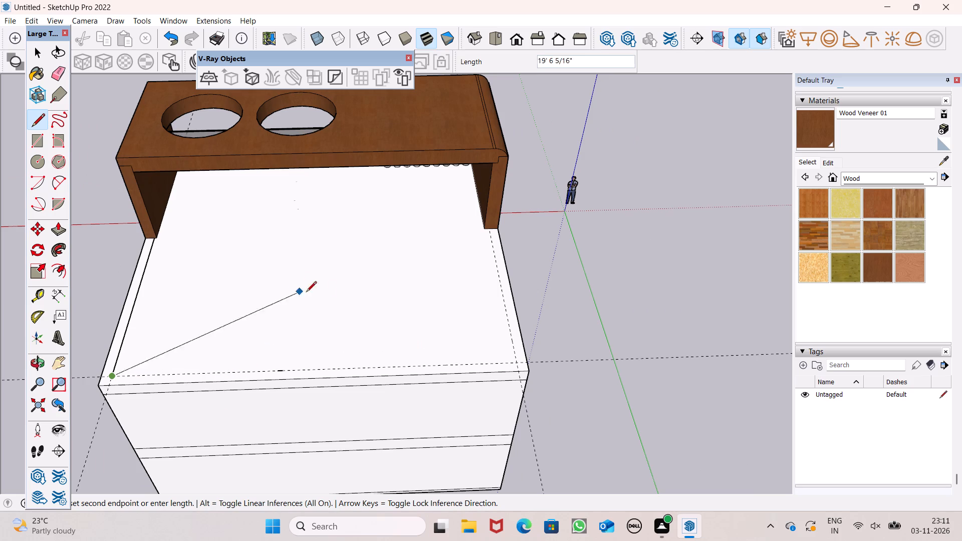
scroll(517, 354, up, 5)
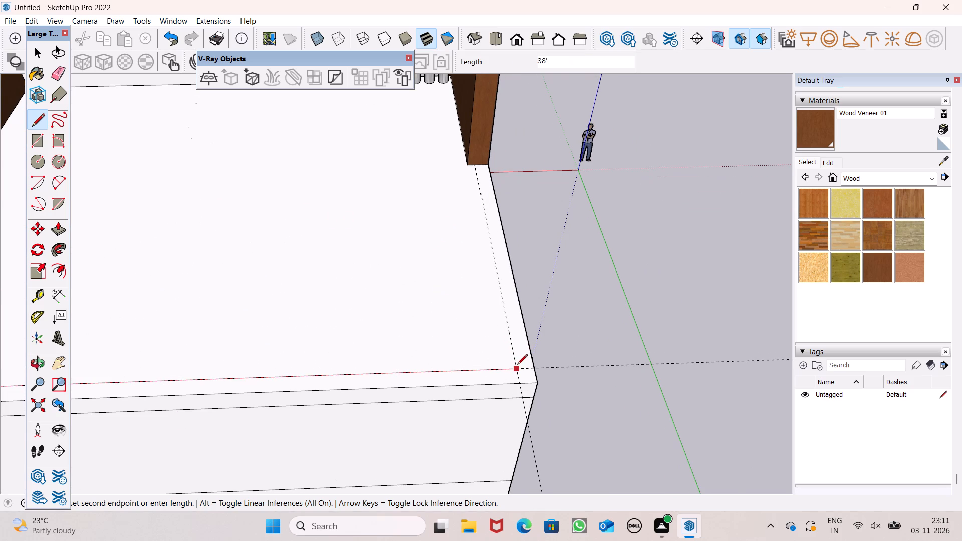
scroll(517, 365, up, 4)
click(517, 367)
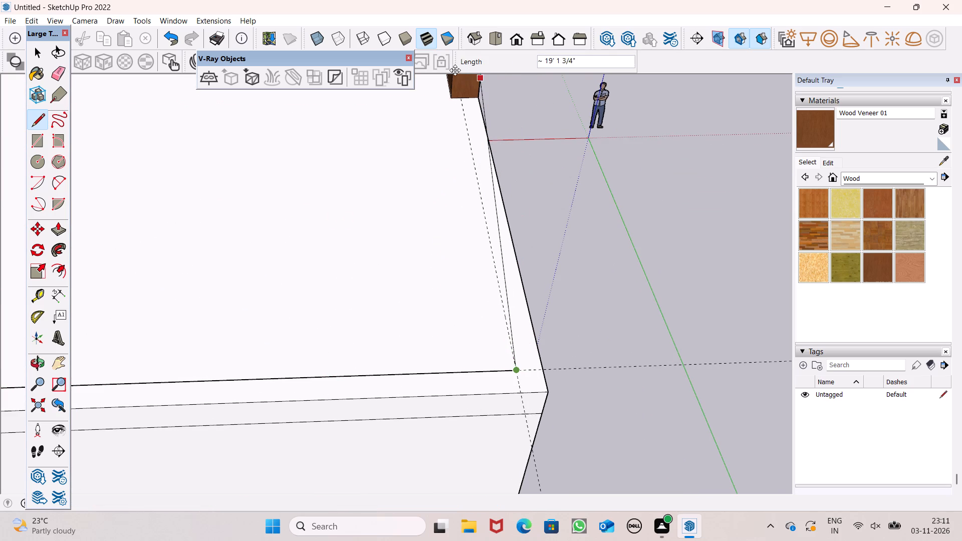
click(459, 100)
scroll(510, 209, down, 13)
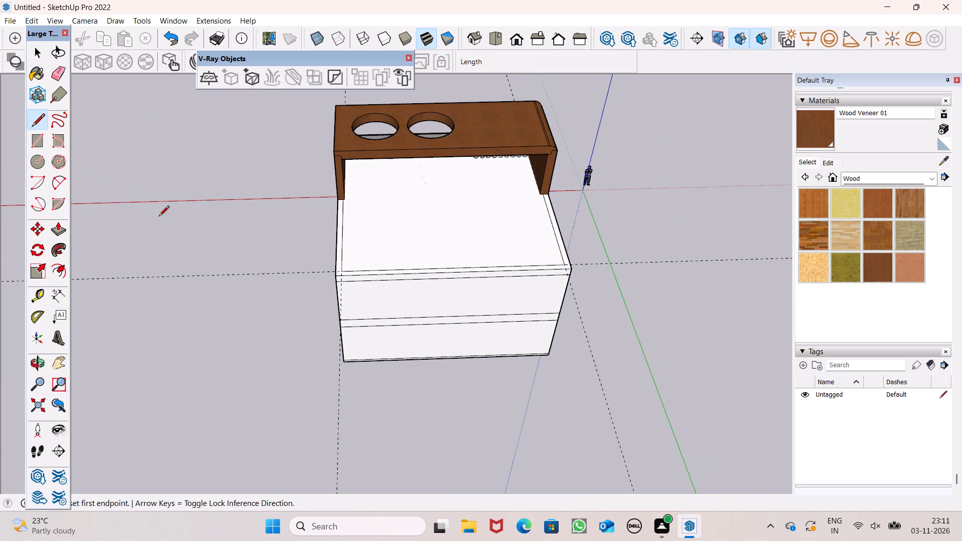
Erase the three construction guides around the flat roof.
click(65, 77)
drag(135, 199, 166, 294)
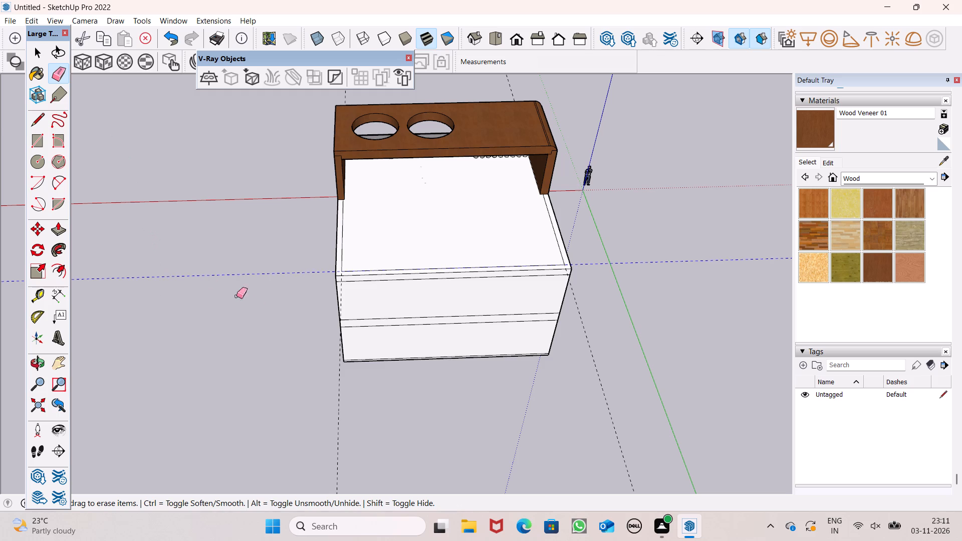
drag(272, 352, 416, 393)
drag(664, 348, 597, 379)
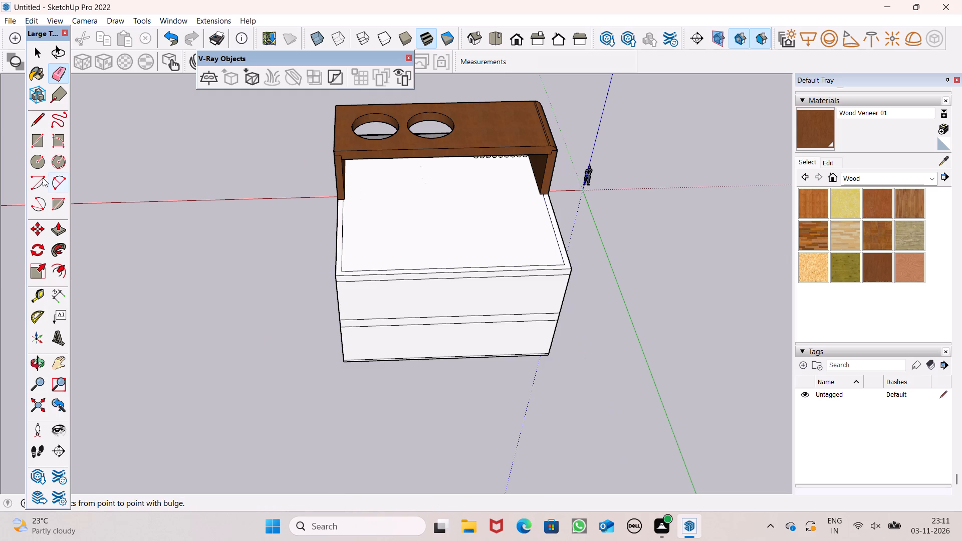
Push/Pull the 1' border strip around the flat roof up 5' as a parapet wall.
click(54, 226)
scroll(299, 202, up, 4)
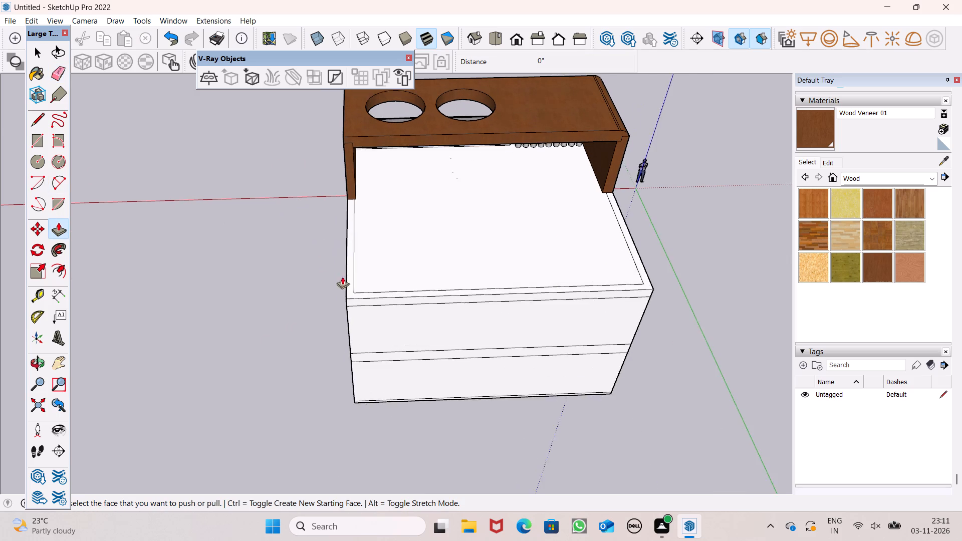
drag(353, 305, 336, 275)
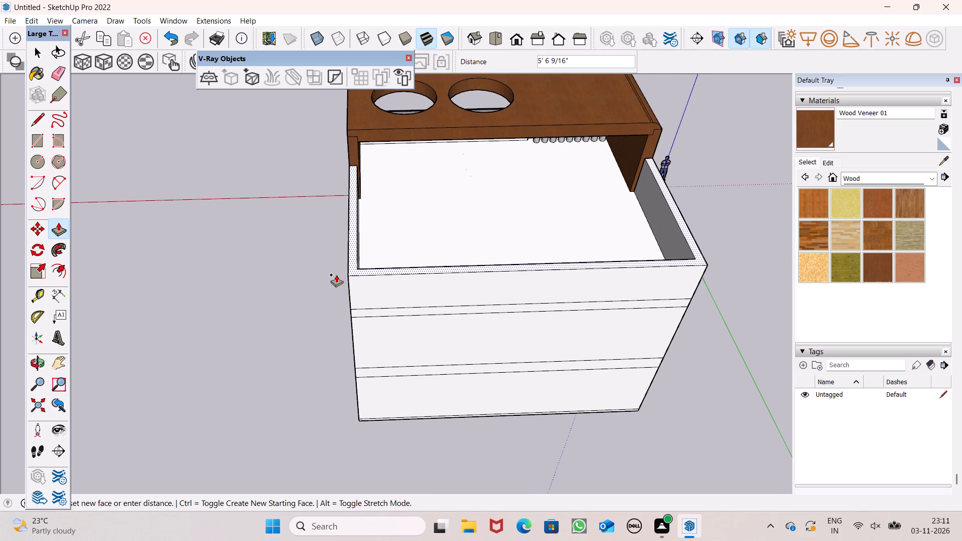
drag(336, 275, 335, 275)
key(5)
key(apostrophe)
key(Return)
scroll(301, 275, down, 2)
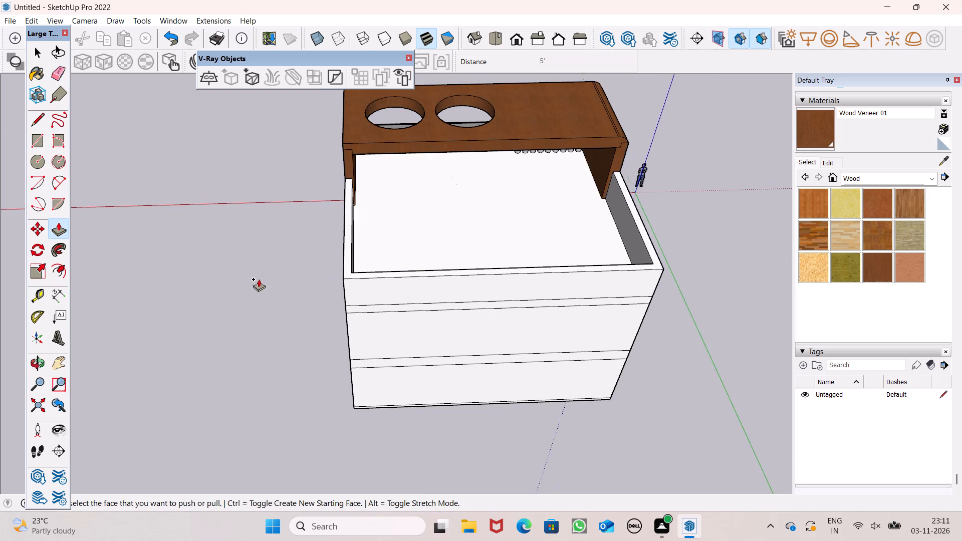
key(space)
Erase the stray vertical line on the inner face of the parapet wall.
middle_drag(231, 280, 523, 182)
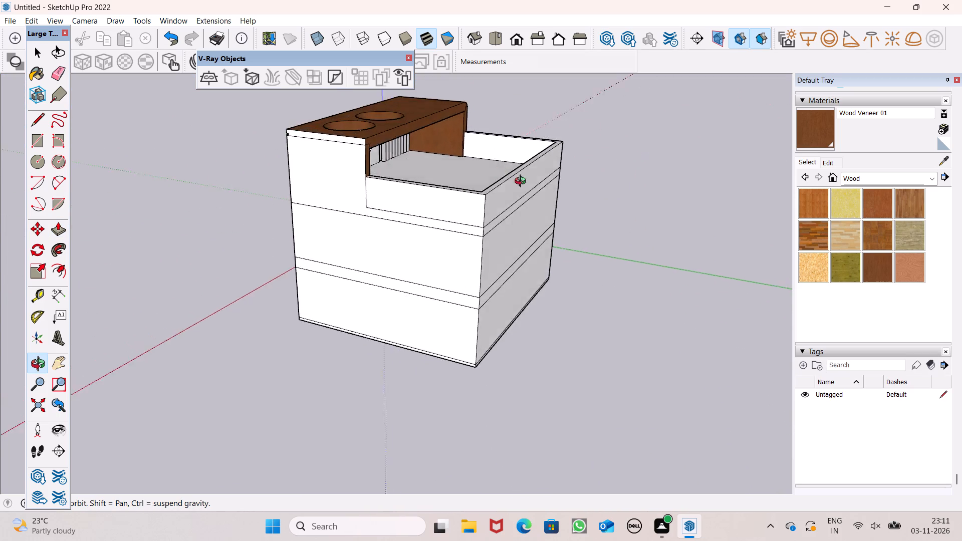
middle_drag(523, 182, 724, 149)
middle_drag(177, 267, 219, 328)
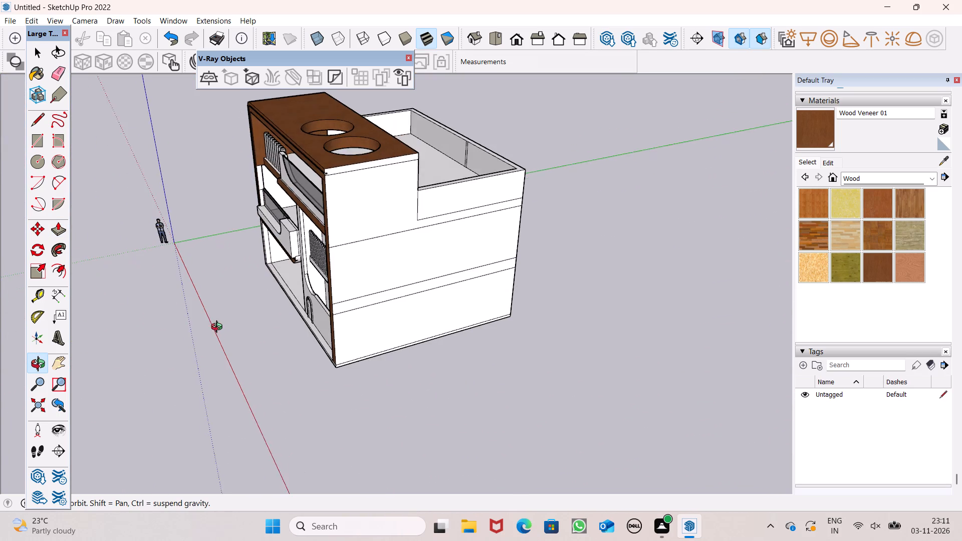
middle_drag(219, 328, 213, 323)
click(57, 76)
scroll(346, 83, up, 6)
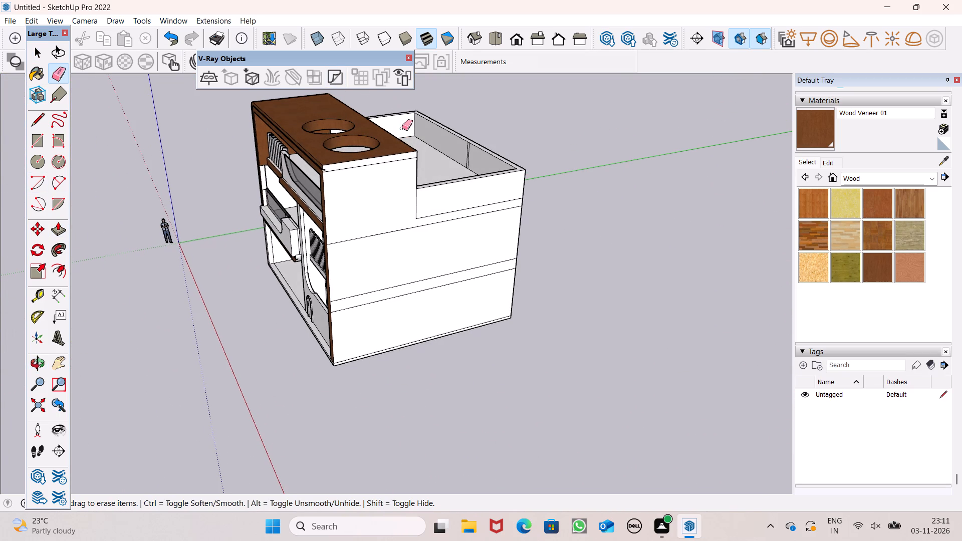
scroll(427, 137, up, 8)
drag(477, 170, 485, 168)
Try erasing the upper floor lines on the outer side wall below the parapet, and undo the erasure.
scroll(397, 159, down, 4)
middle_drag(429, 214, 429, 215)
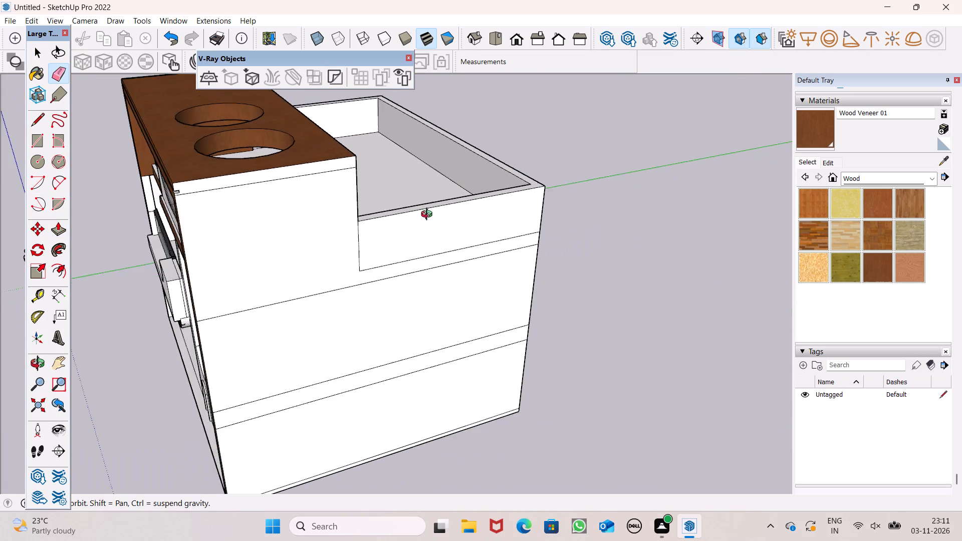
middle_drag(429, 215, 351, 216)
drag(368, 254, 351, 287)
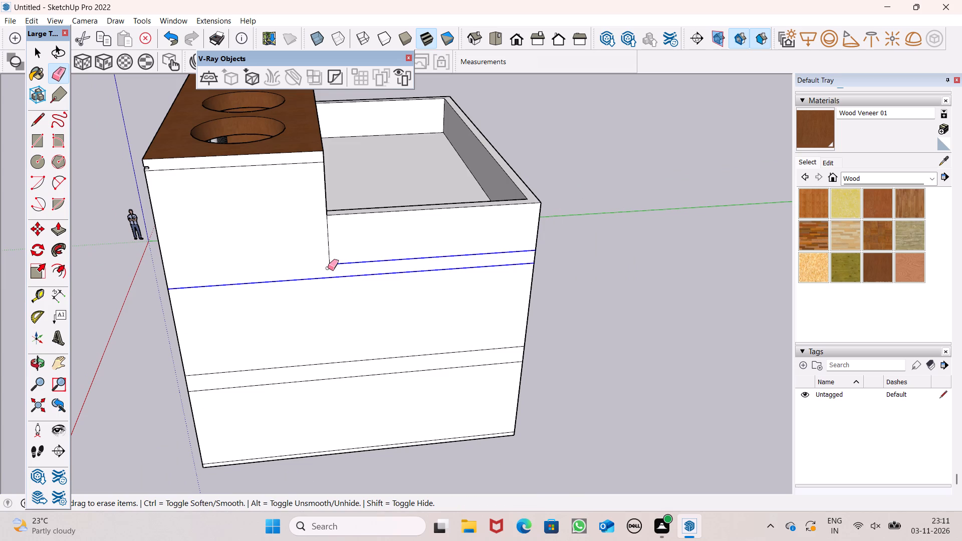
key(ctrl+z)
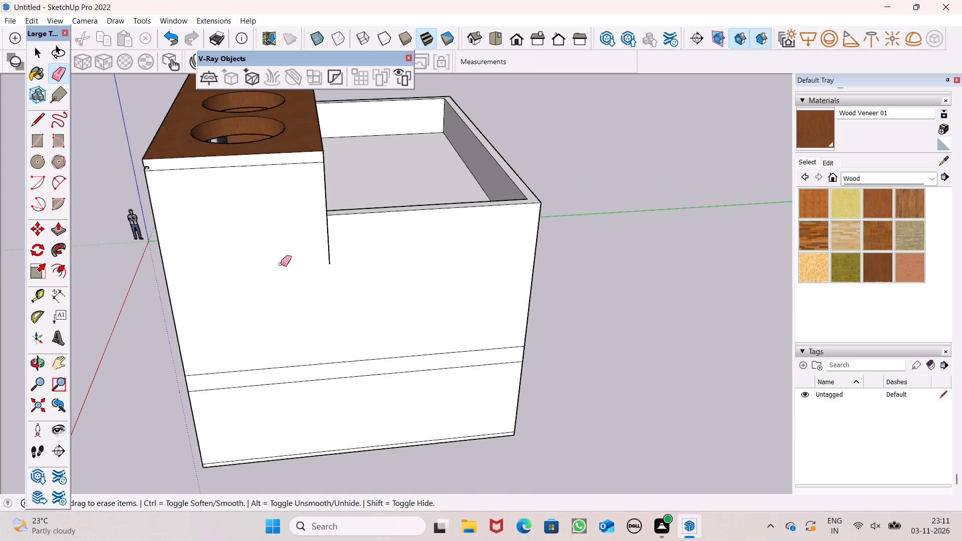
Examine the front elevation of the house from the roof frame down to the ground floor.
scroll(281, 263, down, 5)
middle_drag(256, 247, 373, 190)
scroll(370, 192, down, 4)
middle_drag(219, 233, 572, 183)
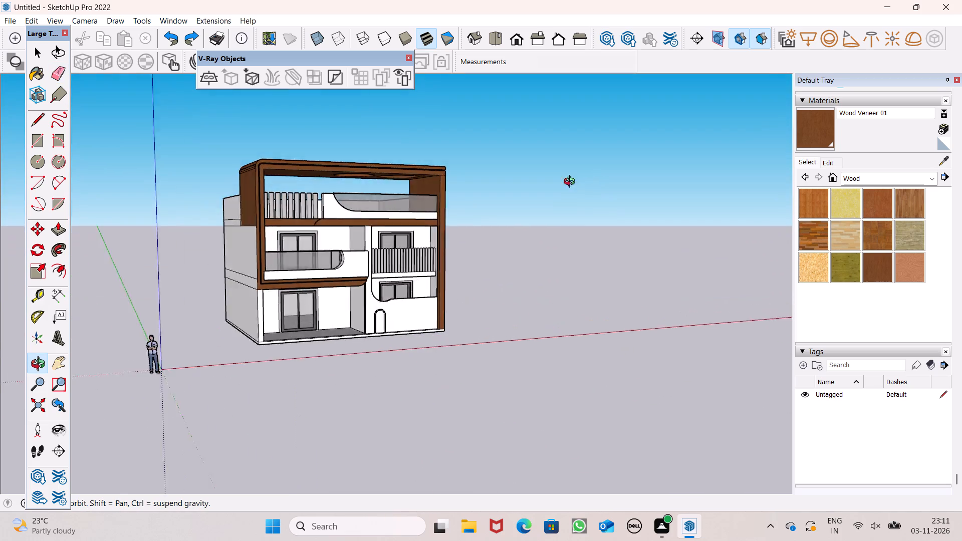
middle_drag(572, 183, 512, 187)
scroll(494, 178, down, 1)
middle_drag(430, 299, 407, 405)
scroll(286, 366, up, 5)
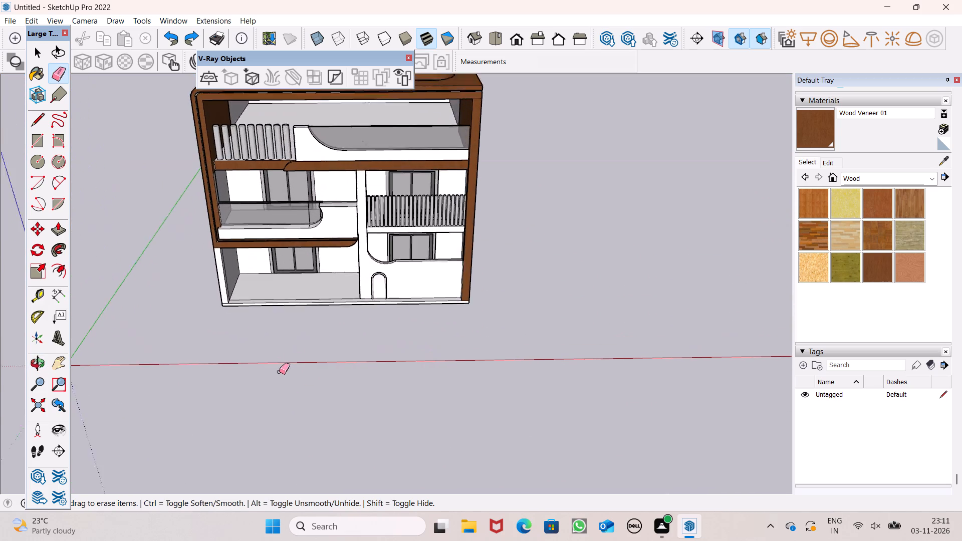
scroll(279, 372, up, 2)
scroll(206, 379, up, 3)
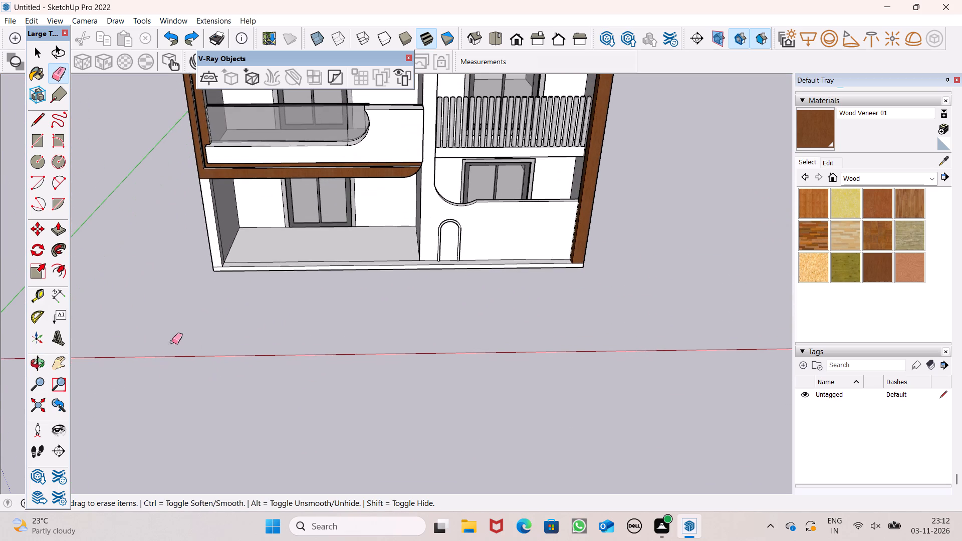
scroll(156, 337, down, 2)
middle_drag(244, 334, 249, 309)
middle_click(249, 309)
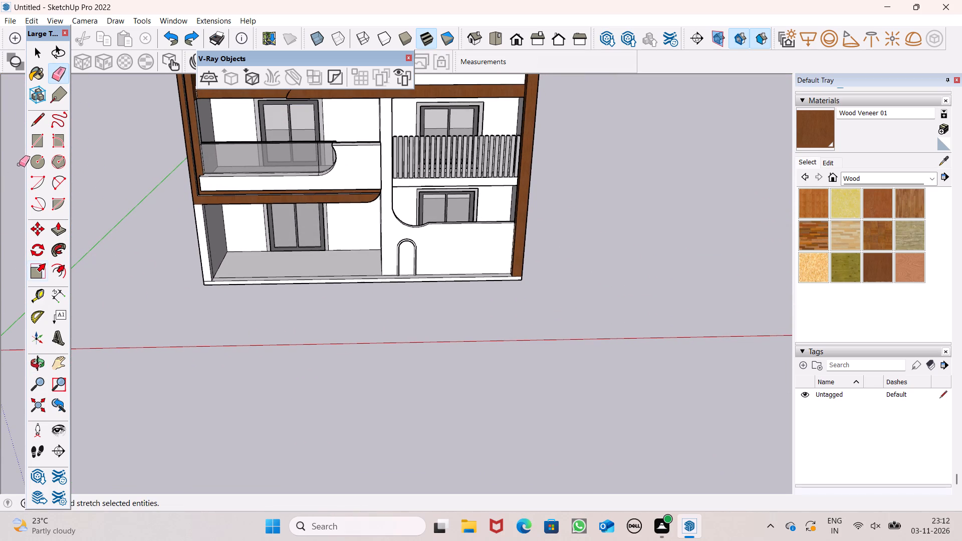
Draw an upright rectangle about 8'7" by 6'7" in the open space beside the front of the house.
click(36, 141)
middle_drag(483, 313, 477, 242)
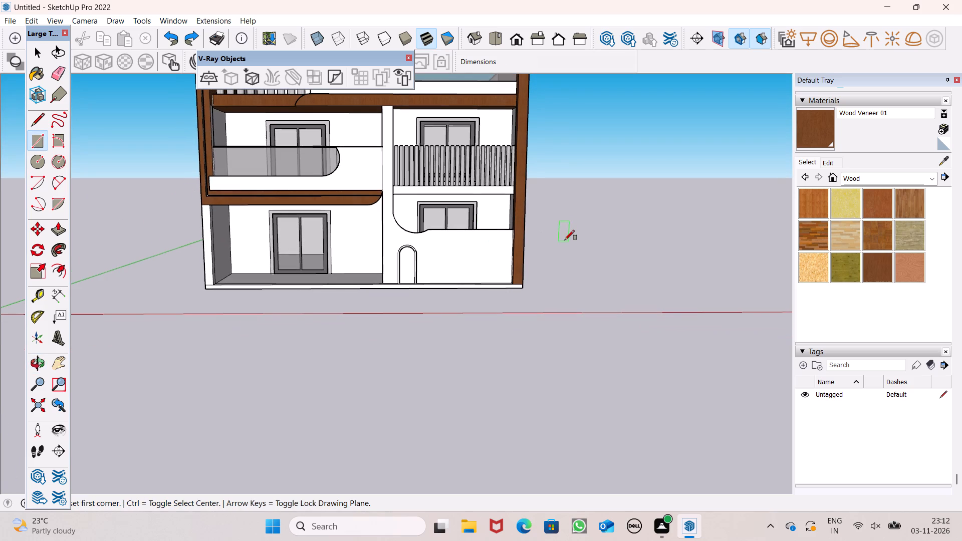
click(558, 230)
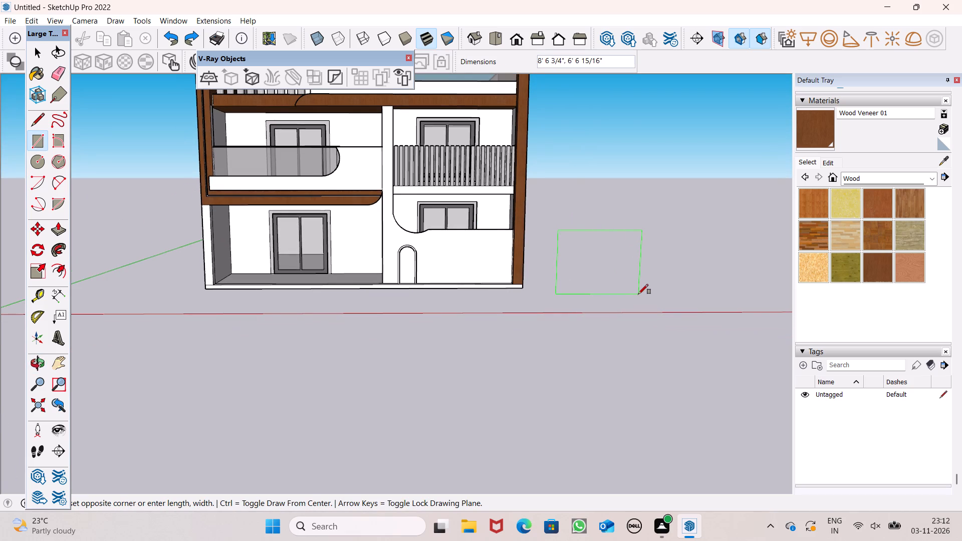
click(642, 292)
Offset the upright rectangle's outline inward to form an even border for a frame.
scroll(669, 290, up, 6)
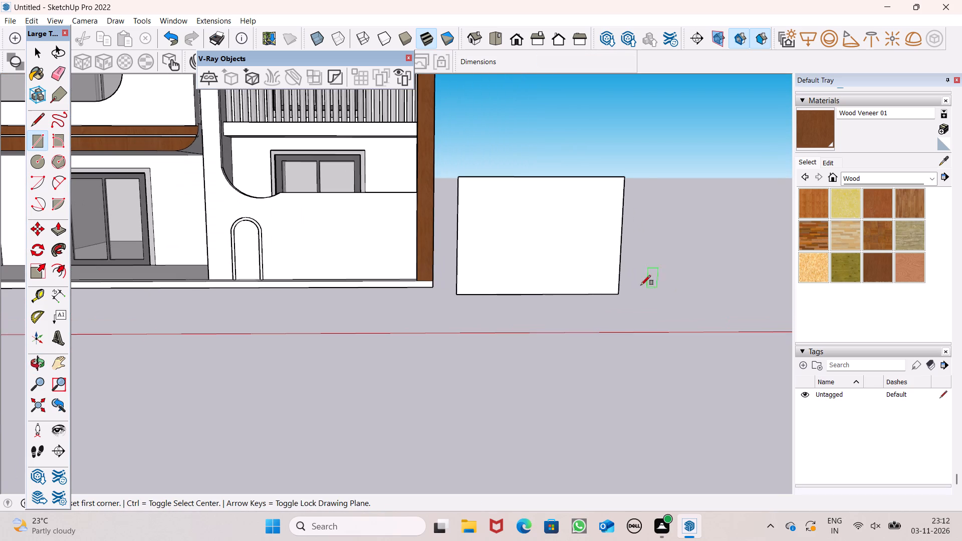
click(58, 266)
scroll(536, 284, up, 1)
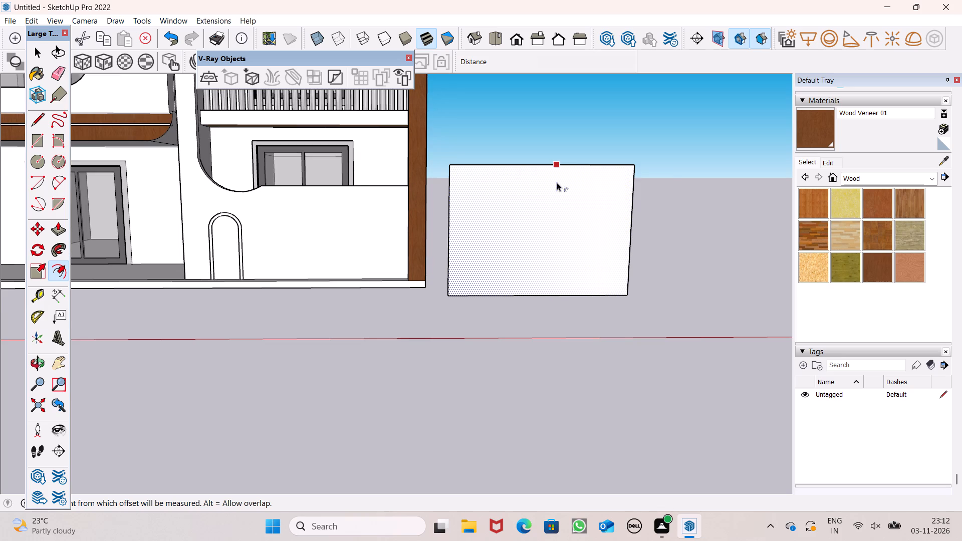
scroll(557, 175, up, 4)
drag(532, 175, 527, 189)
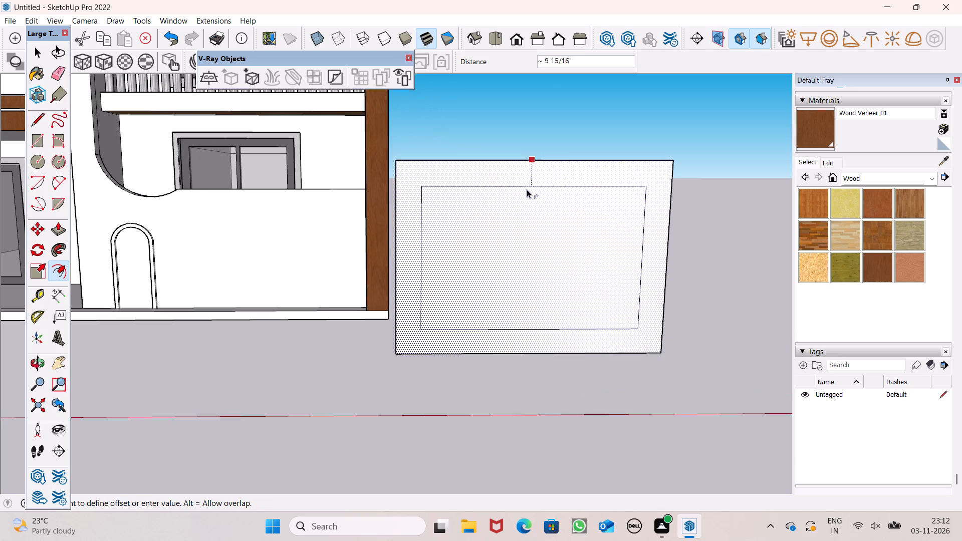
drag(527, 189, 527, 183)
key(space)
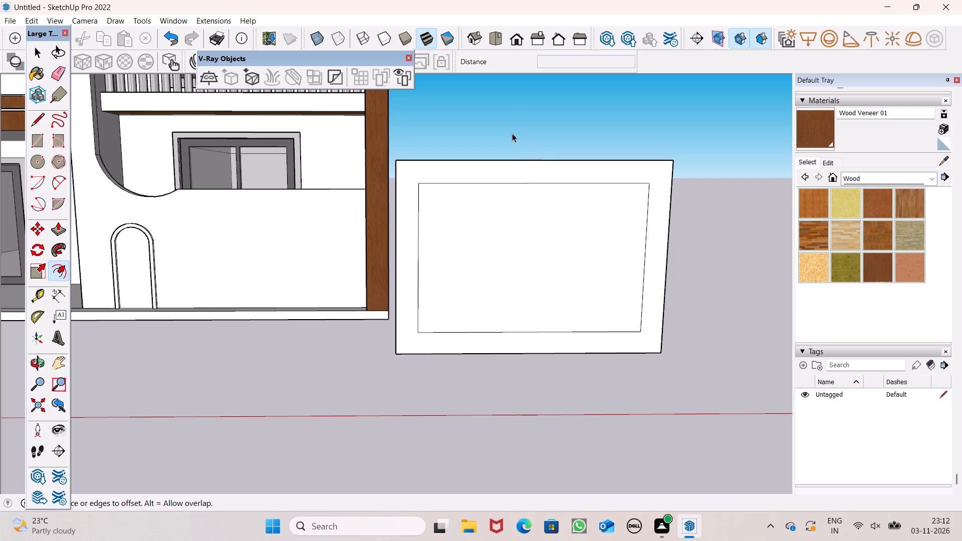
click(512, 132)
Draw a narrow full-height vertical strip near the middle of the bordered panel, from its upper edge to its lower edge.
scroll(500, 137, down, 1)
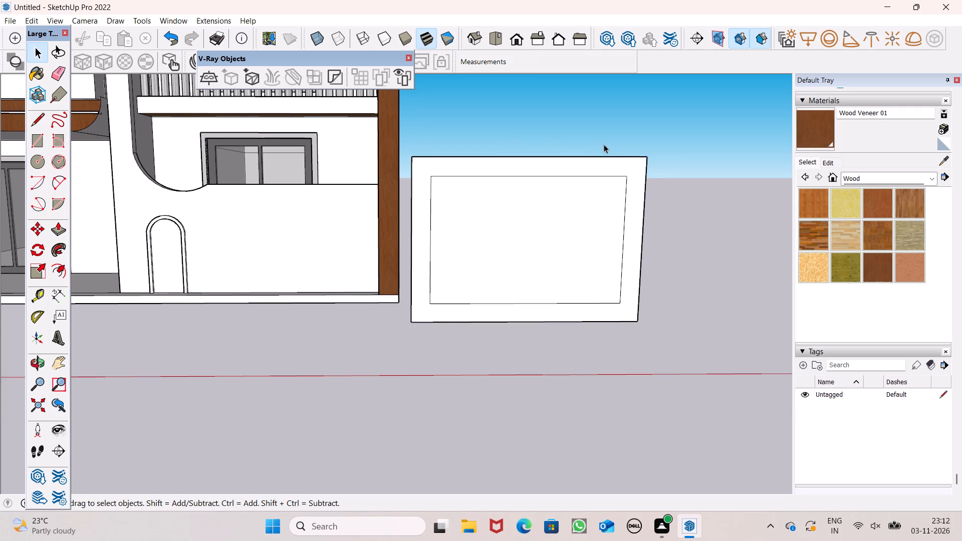
scroll(604, 144, up, 1)
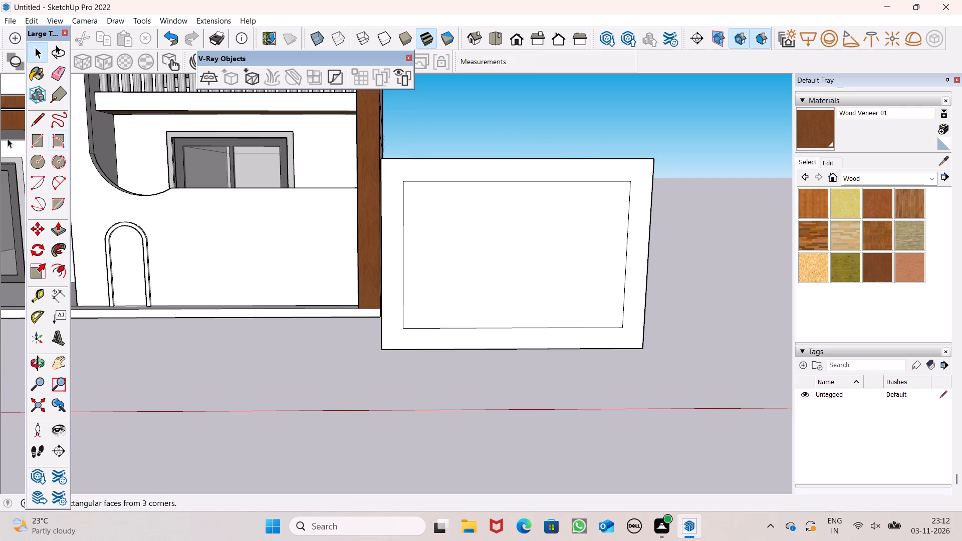
click(32, 143)
middle_drag(369, 210, 358, 216)
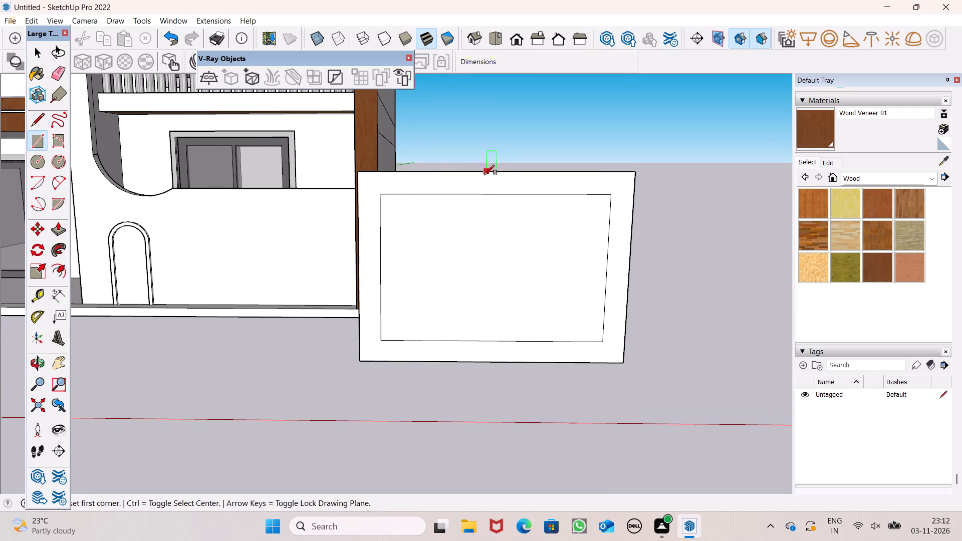
scroll(484, 176, up, 6)
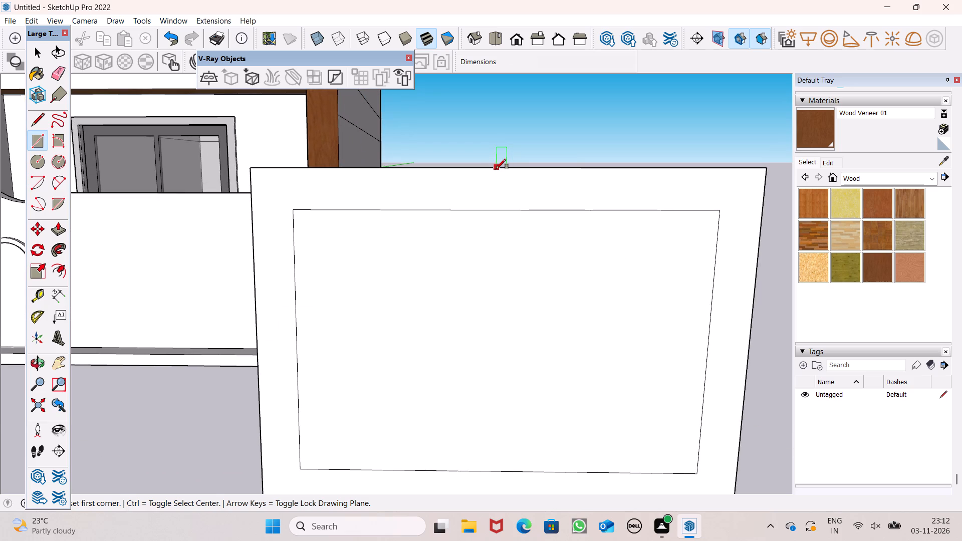
click(496, 169)
scroll(500, 204, down, 7)
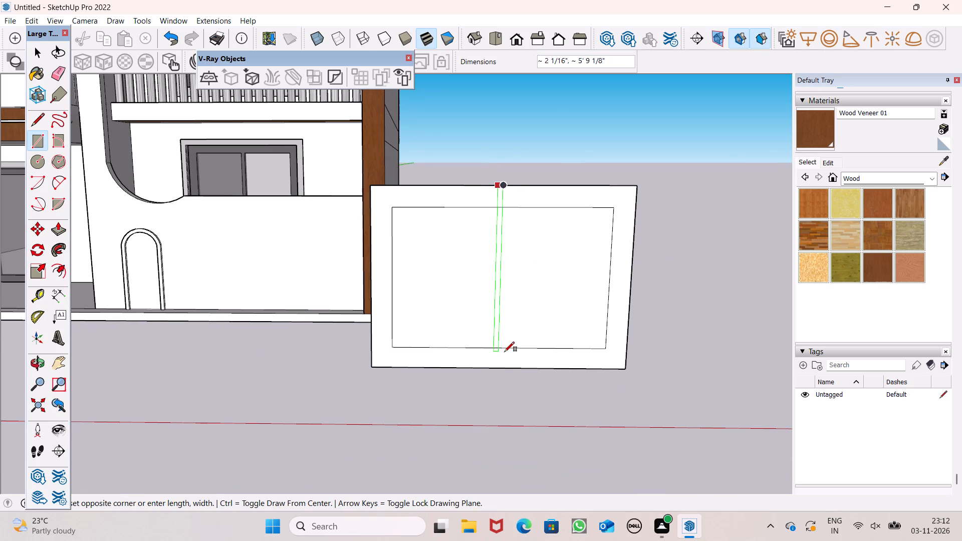
scroll(502, 375, up, 6)
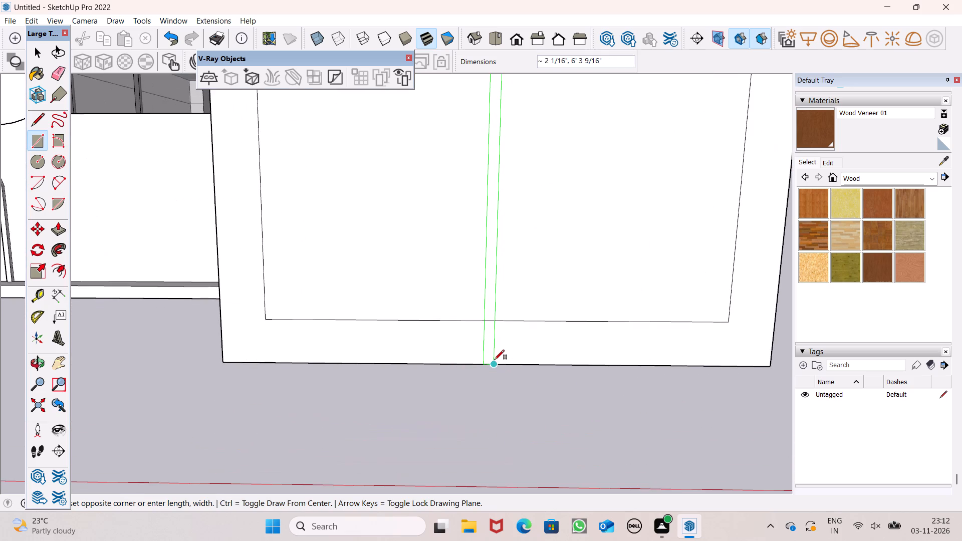
scroll(494, 360, up, 4)
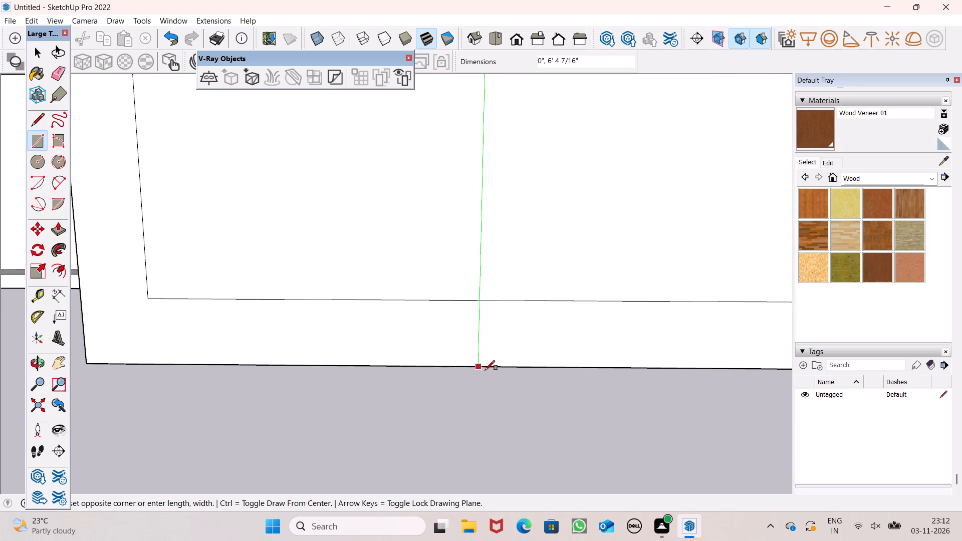
scroll(485, 370, up, 4)
click(476, 359)
scroll(456, 415, down, 5)
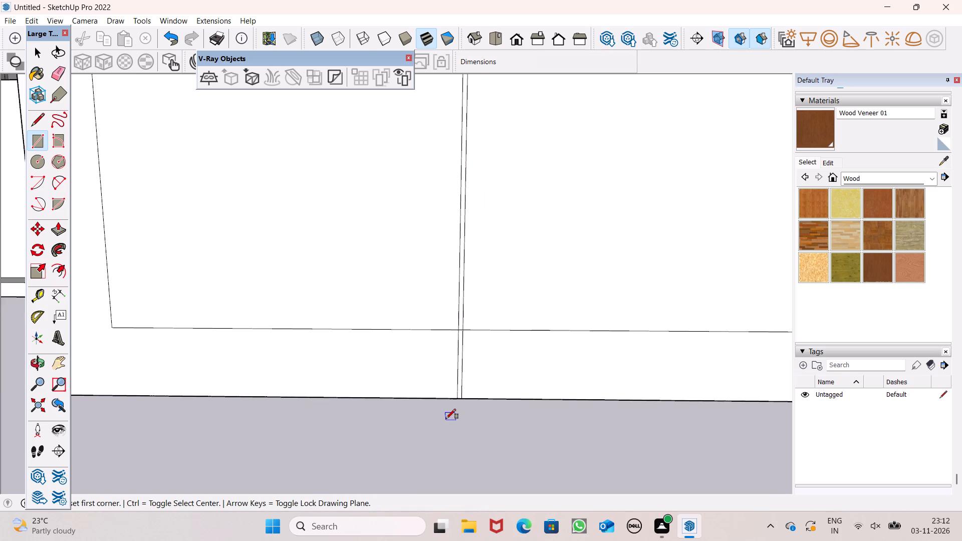
scroll(446, 412, down, 5)
key(space)
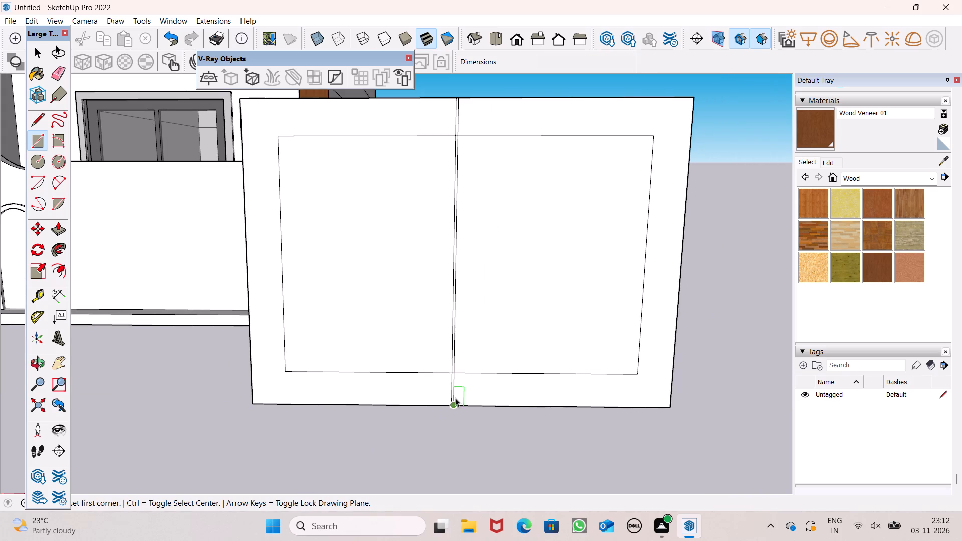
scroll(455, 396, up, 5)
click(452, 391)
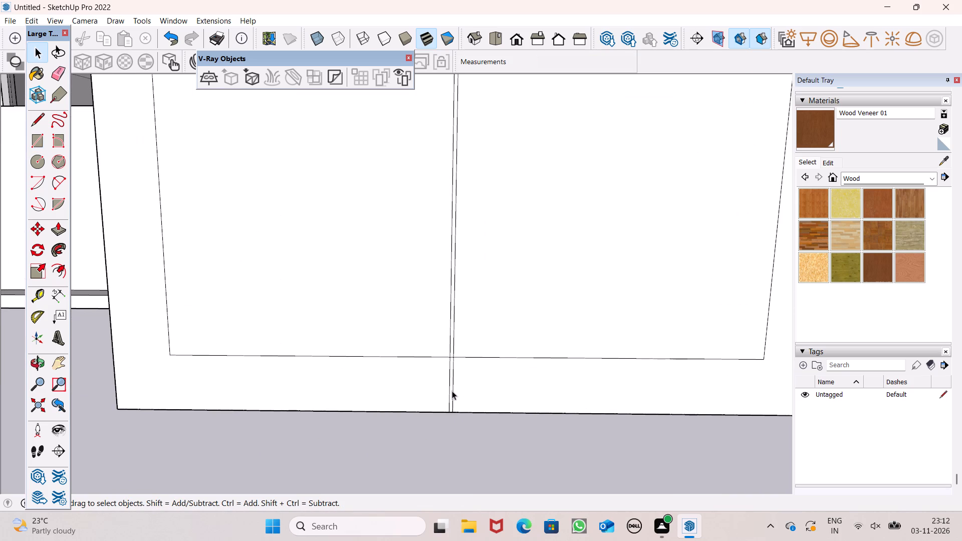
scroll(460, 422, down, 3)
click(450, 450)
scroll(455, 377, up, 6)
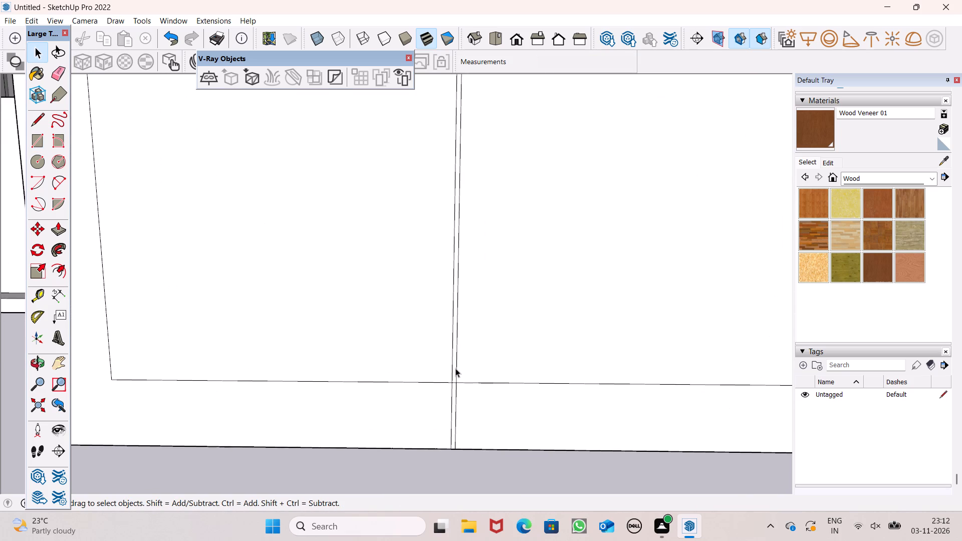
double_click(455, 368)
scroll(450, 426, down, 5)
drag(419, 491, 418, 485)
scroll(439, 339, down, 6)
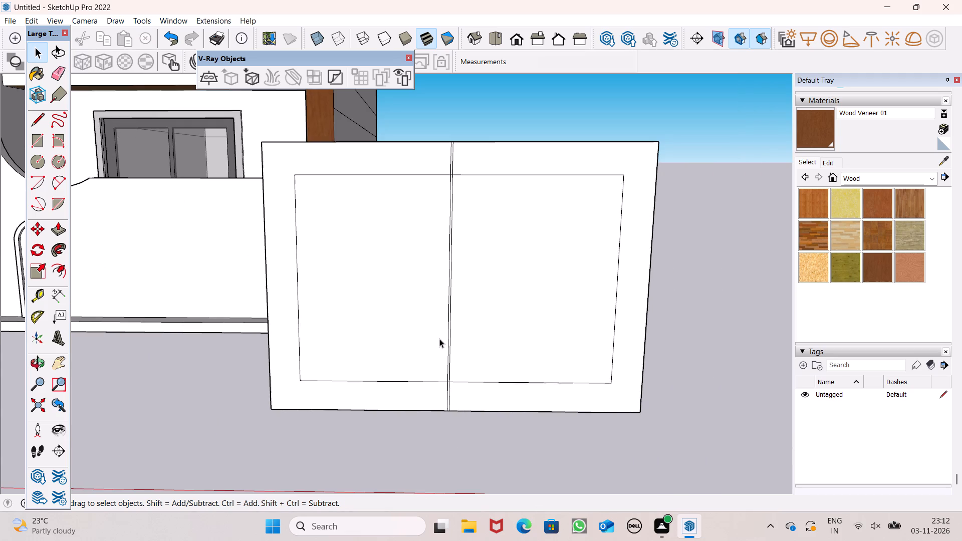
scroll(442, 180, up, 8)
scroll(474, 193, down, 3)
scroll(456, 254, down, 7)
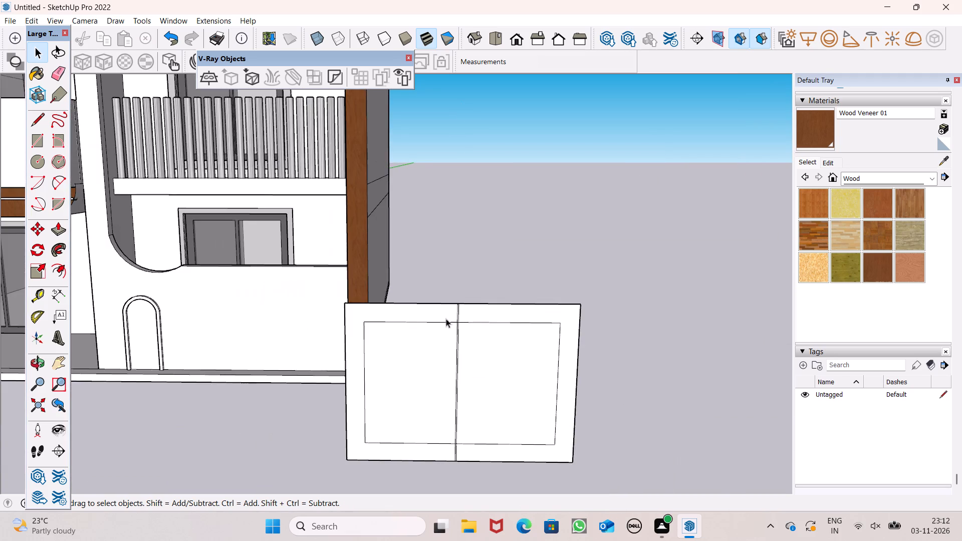
Select all segments of the narrow central strip and move it sideways toward the panel's middle, away from the house.
scroll(438, 339, up, 7)
scroll(488, 243, up, 7)
scroll(462, 325, up, 6)
double_click(483, 279)
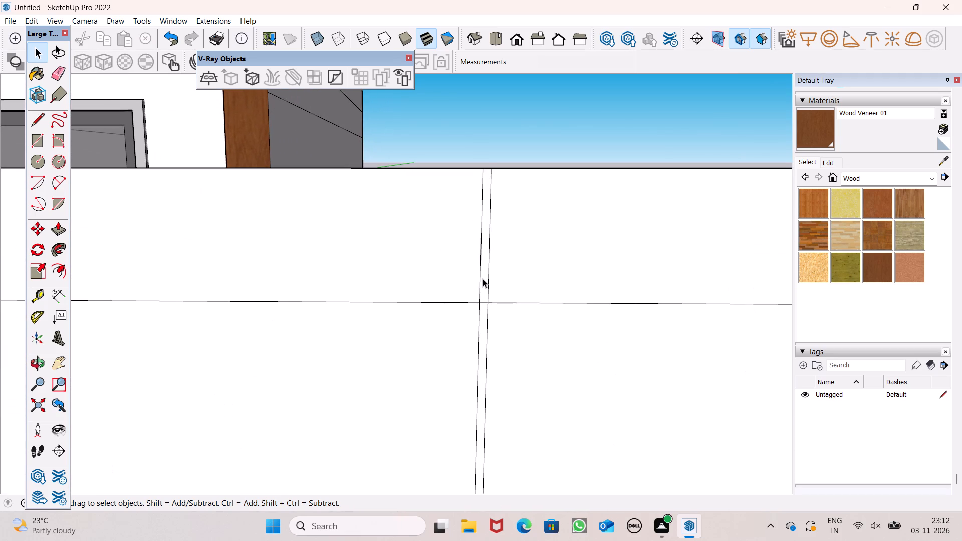
scroll(492, 232, down, 6)
scroll(472, 338, up, 6)
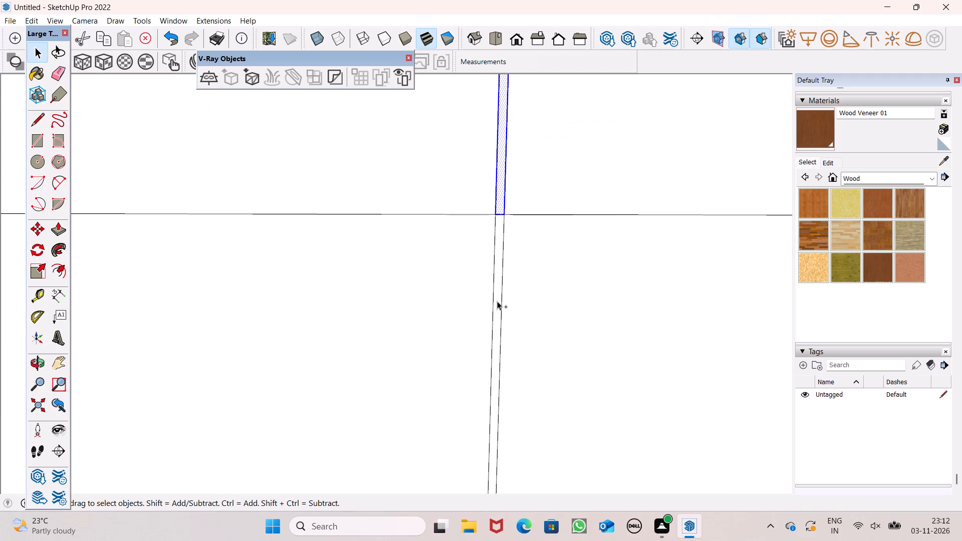
ctrl+double_click(497, 301)
ctrl+scroll(508, 197, down, 6)
ctrl+scroll(508, 197, up, 1)
ctrl+scroll(508, 197, down, 15)
ctrl+scroll(500, 332, up, 13)
ctrl+double_click(490, 331)
ctrl+scroll(480, 363, down, 6)
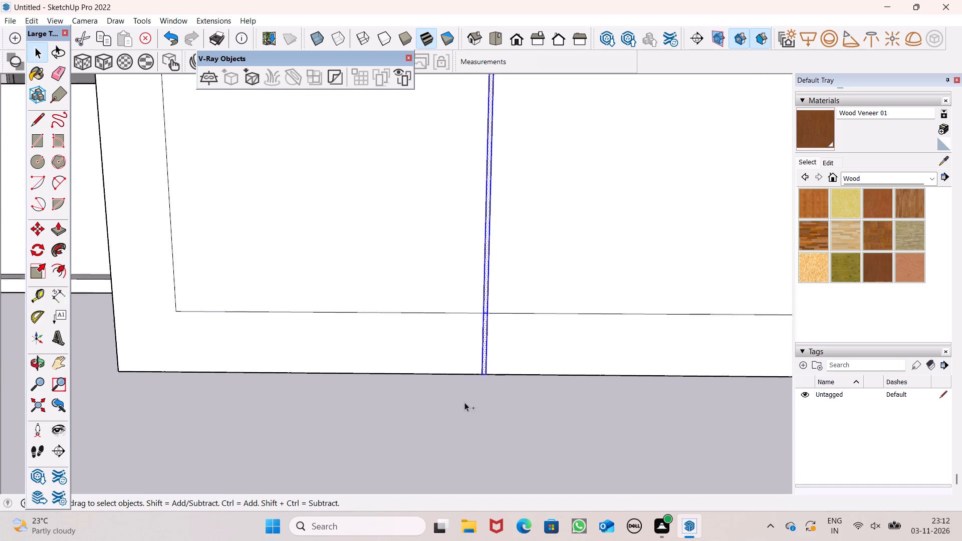
ctrl+scroll(464, 402, down, 9)
scroll(494, 216, up, 6)
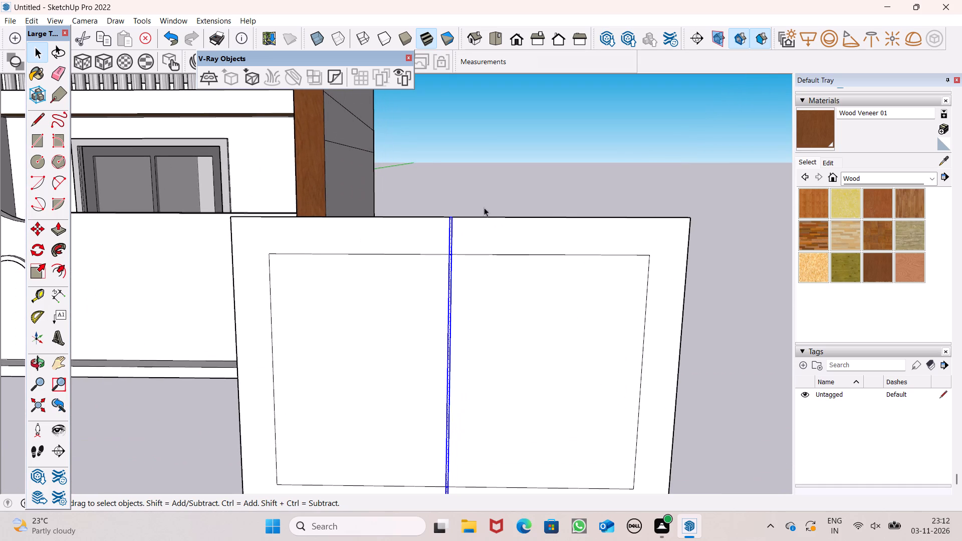
scroll(480, 198, up, 2)
key(m)
key(Return)
scroll(461, 242, up, 5)
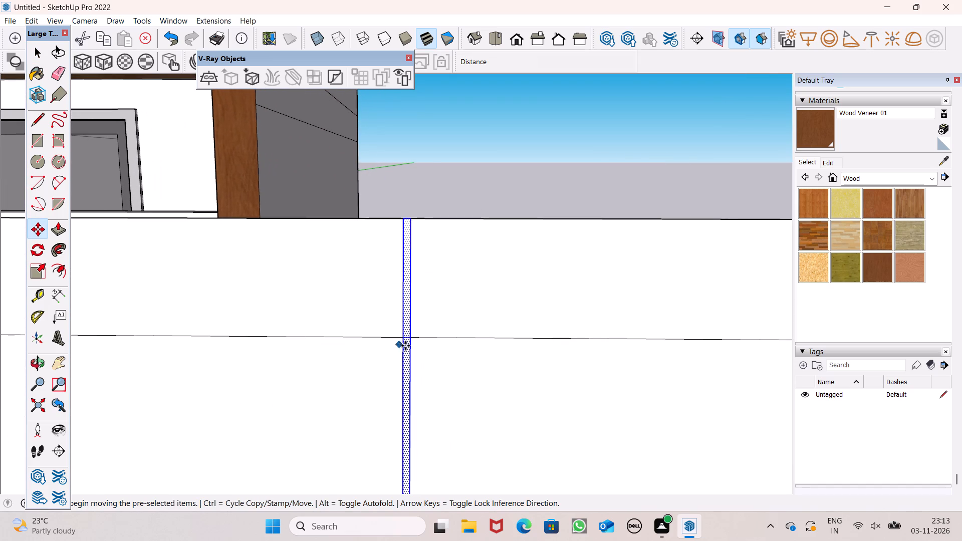
drag(409, 344, 444, 340)
scroll(409, 245, down, 13)
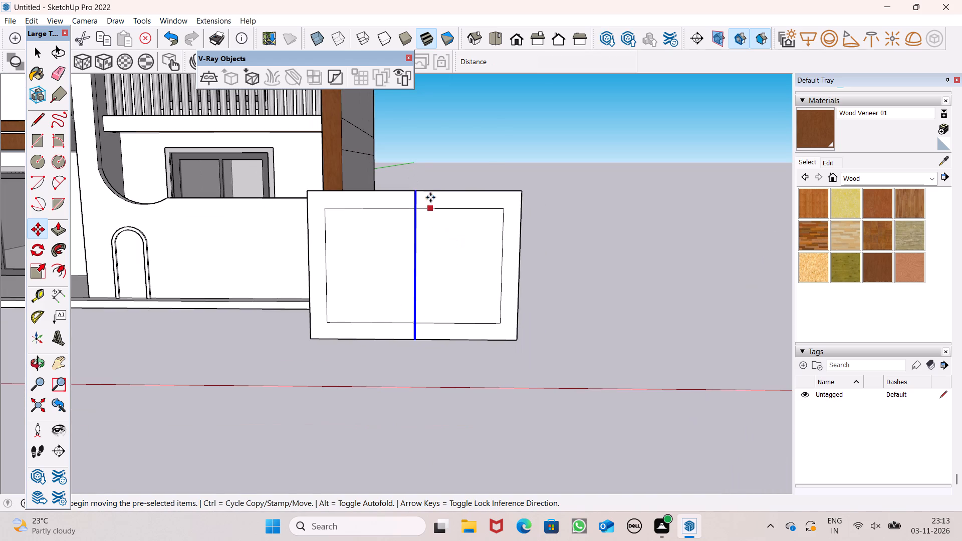
key(space)
Nudge the selected central strip back toward the house by about 13/16" to centre it on the panel.
scroll(392, 201, up, 6)
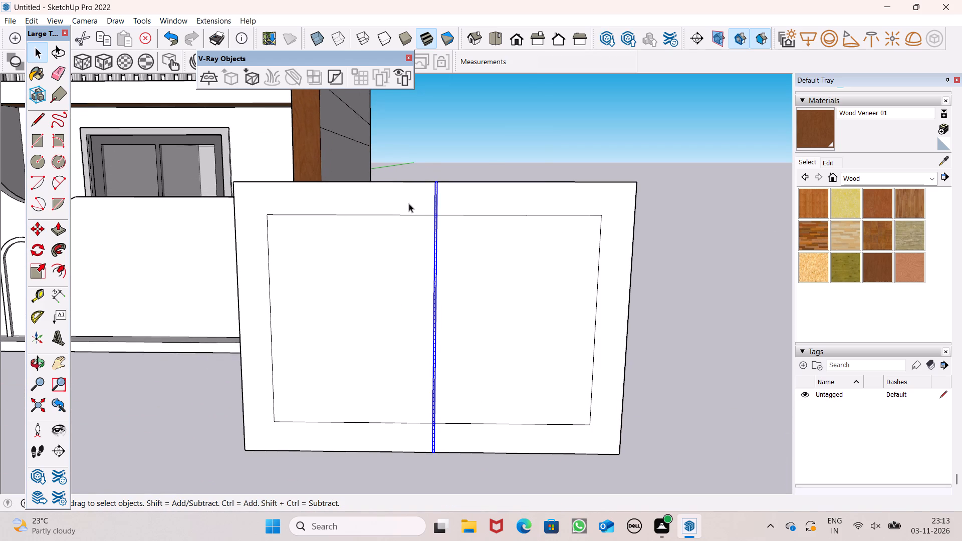
key(m)
key(Return)
scroll(424, 206, up, 1)
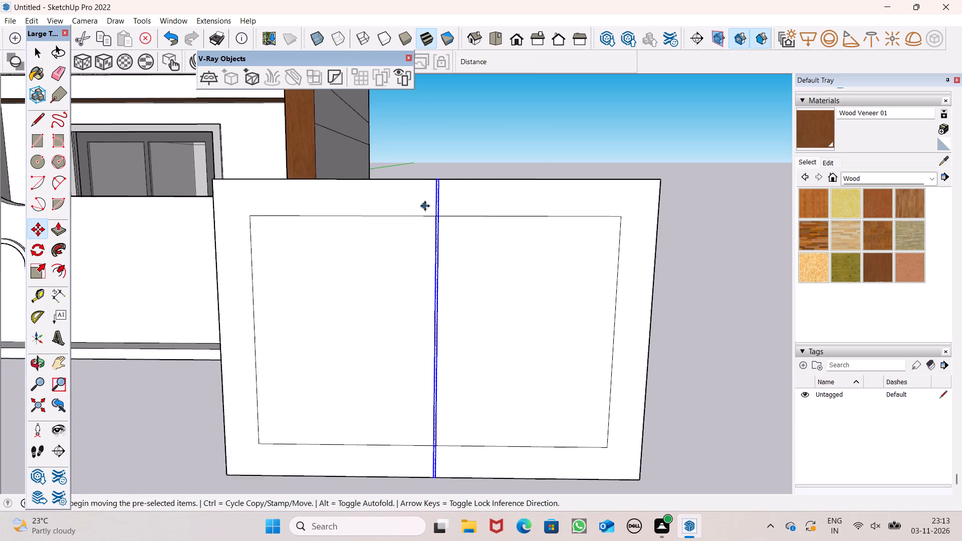
scroll(425, 206, up, 8)
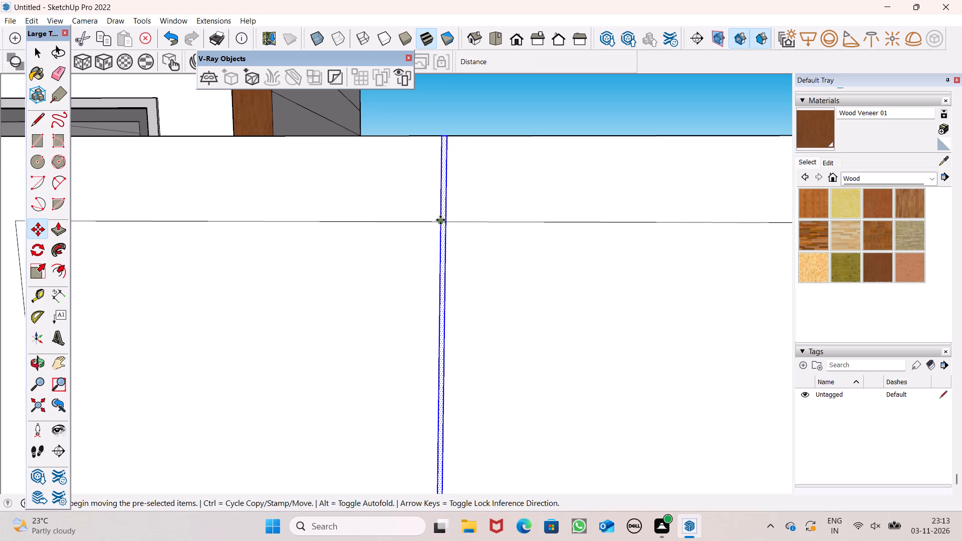
drag(441, 224, 433, 225)
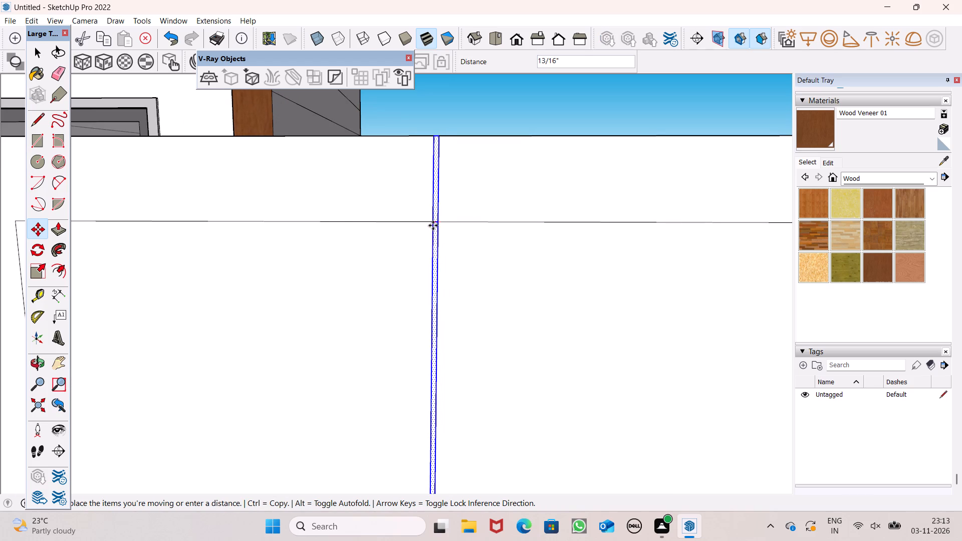
drag(433, 225, 433, 226)
scroll(431, 225, down, 13)
key(space)
click(483, 164)
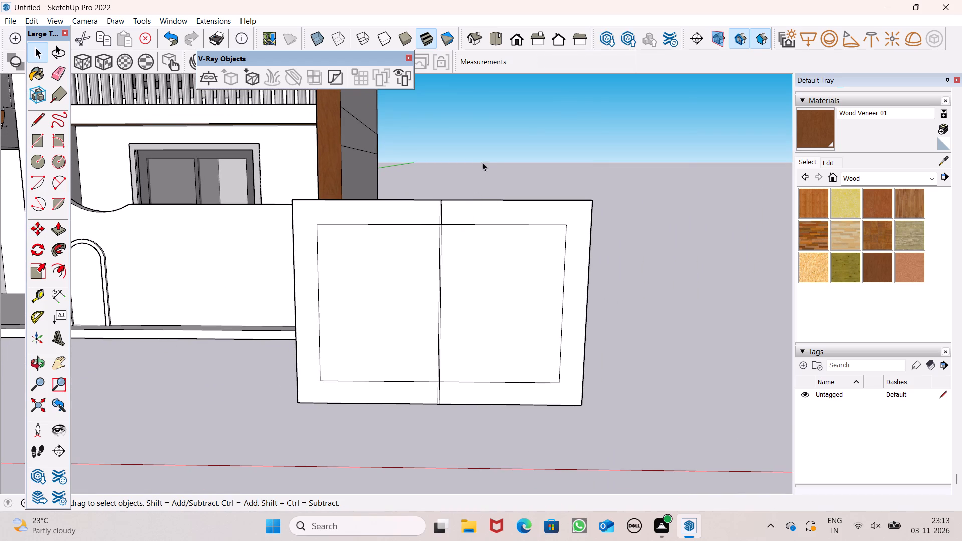
Draw an upright rectangle about 1'8" by 4'11" inside the inner outline, on the half nearer the house.
scroll(478, 162, down, 2)
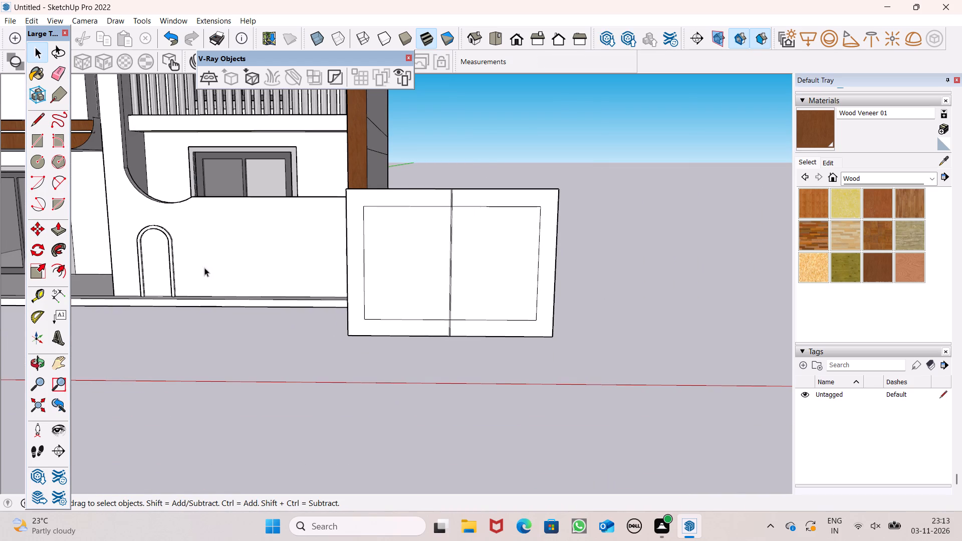
click(39, 140)
scroll(414, 261, up, 2)
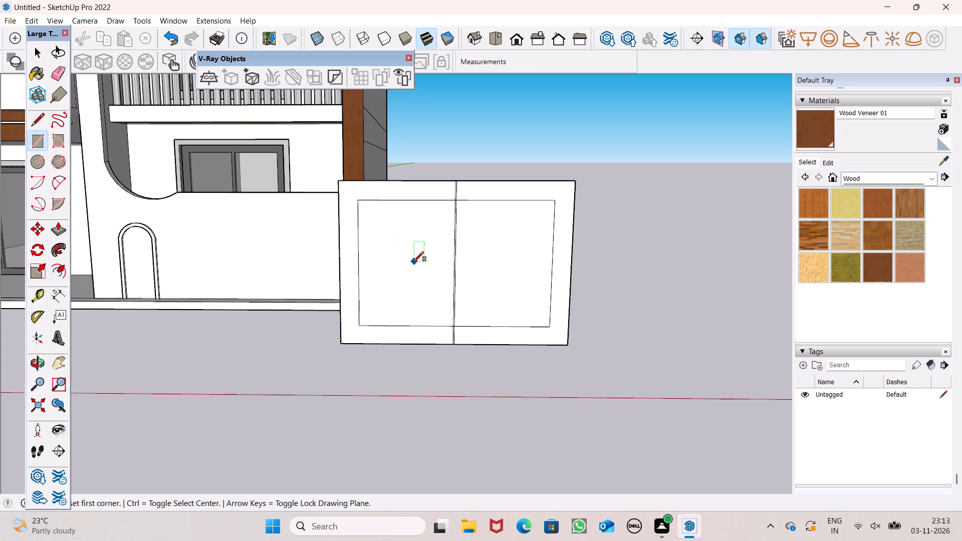
scroll(379, 203, up, 3)
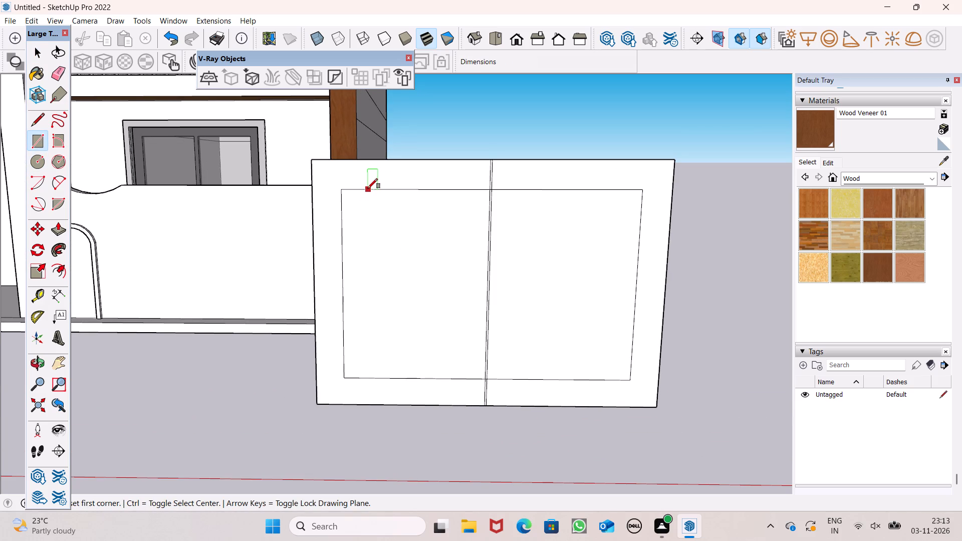
click(362, 189)
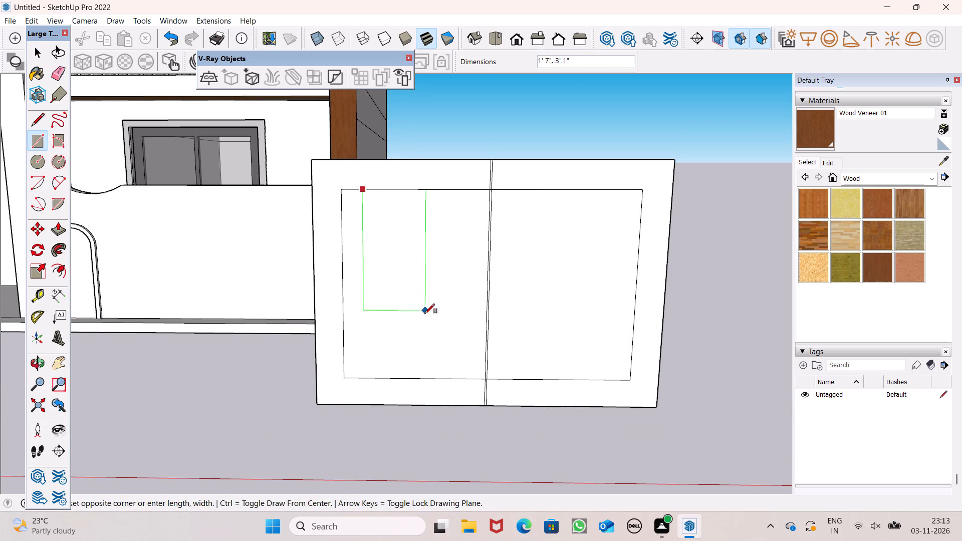
click(427, 379)
key(space)
Copy the upright rectangle horizontally across the central strip into the matching place on the panel's other half.
double_click(402, 334)
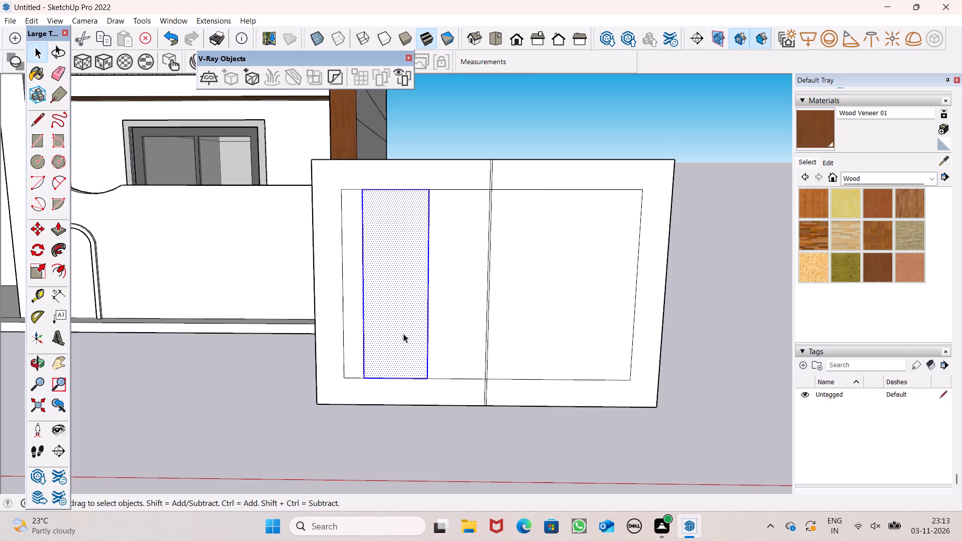
key(comma)
key(BackSpace)
key(n)
key(m)
key(Return)
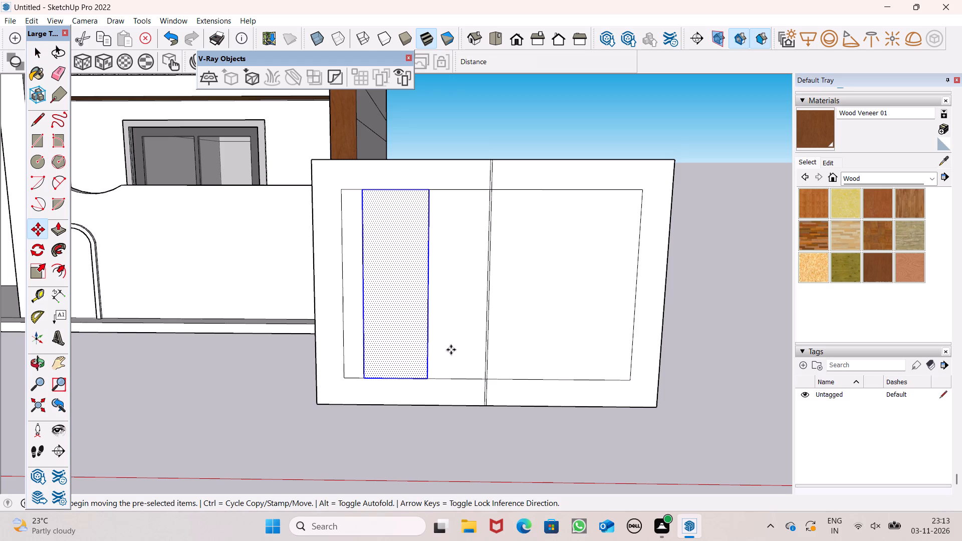
drag(404, 346, 570, 351)
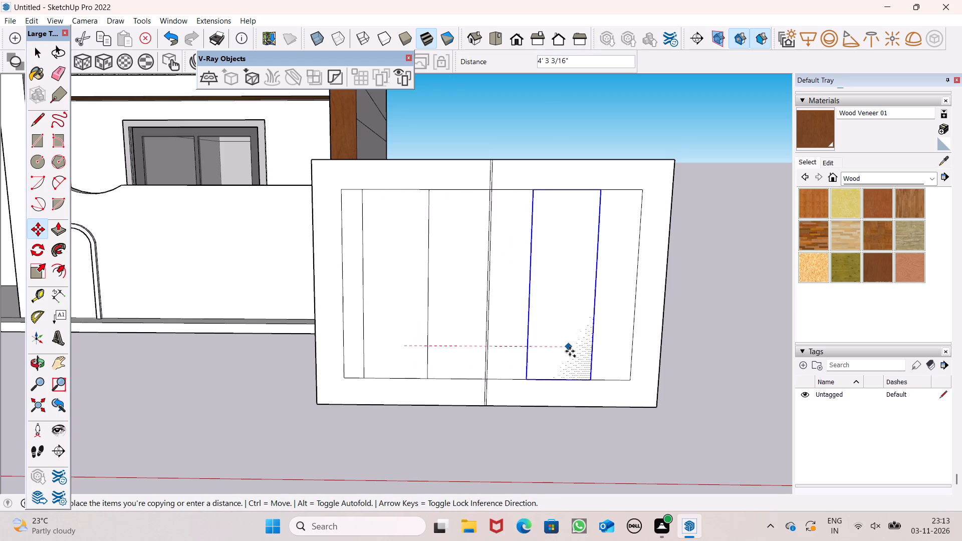
drag(570, 351, 578, 351)
key(space)
click(508, 117)
Push/Pull one half of the panel's outer border from the reverse side by about 1 1/8".
scroll(503, 157, down, 3)
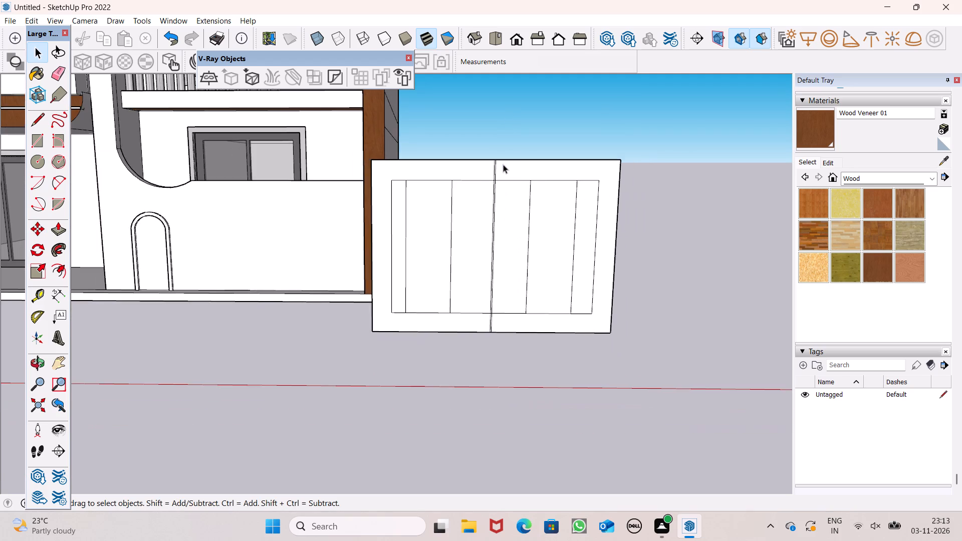
middle_drag(547, 188, 302, 295)
scroll(332, 289, down, 3)
middle_drag(313, 315, 57, 315)
scroll(78, 234, up, 7)
click(55, 232)
scroll(213, 281, up, 2)
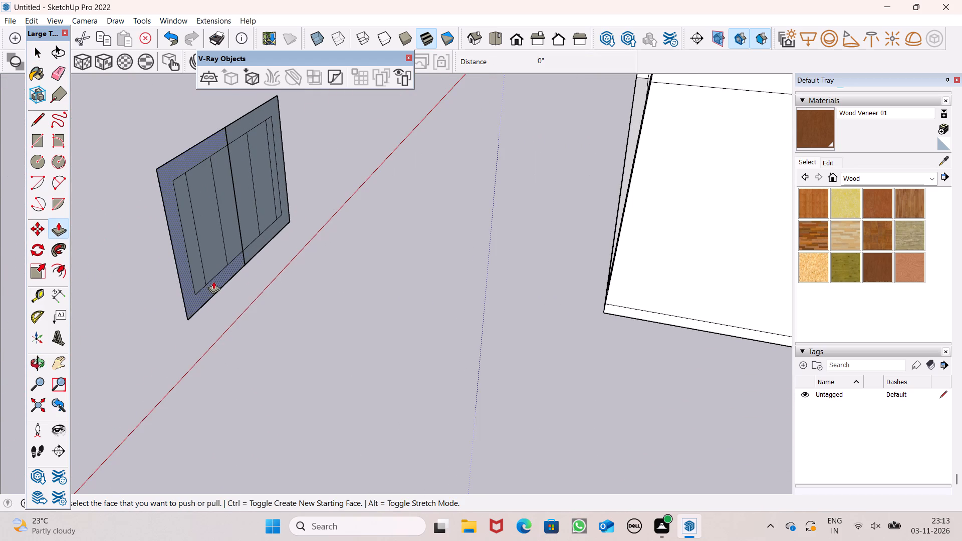
scroll(213, 281, up, 2)
click(194, 310)
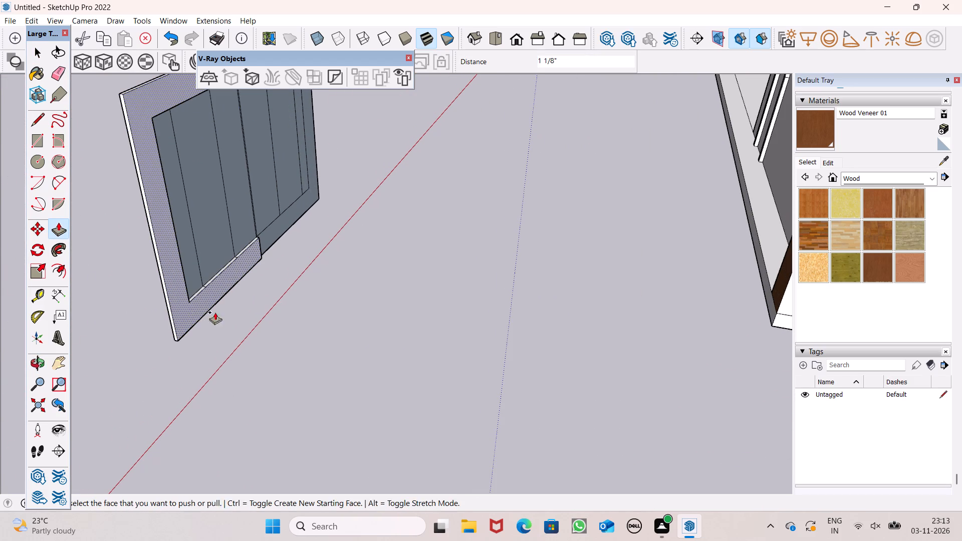
Push/Pull the same half of the outer border further out from the reverse side, to a total thickness of about 2 13/16".
middle_drag(239, 313, 221, 364)
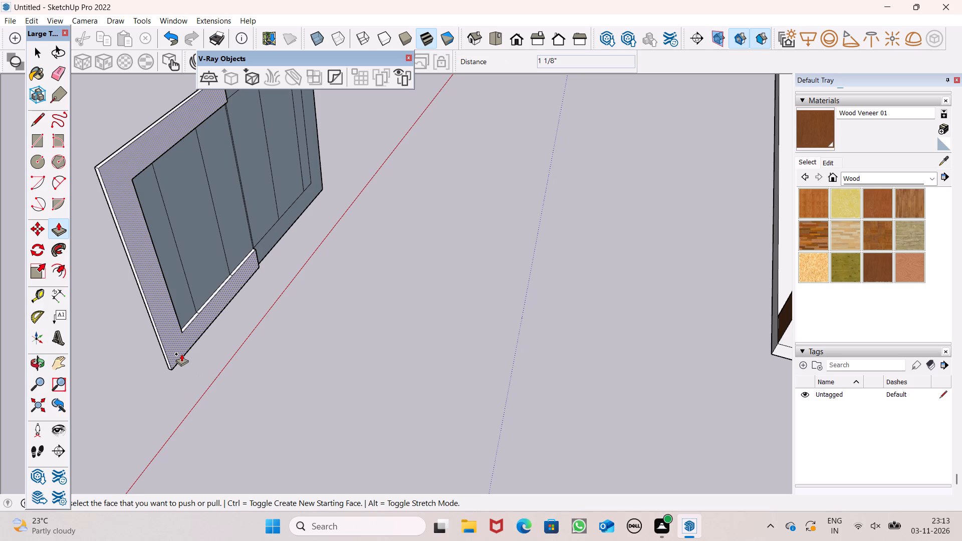
drag(181, 349, 184, 348)
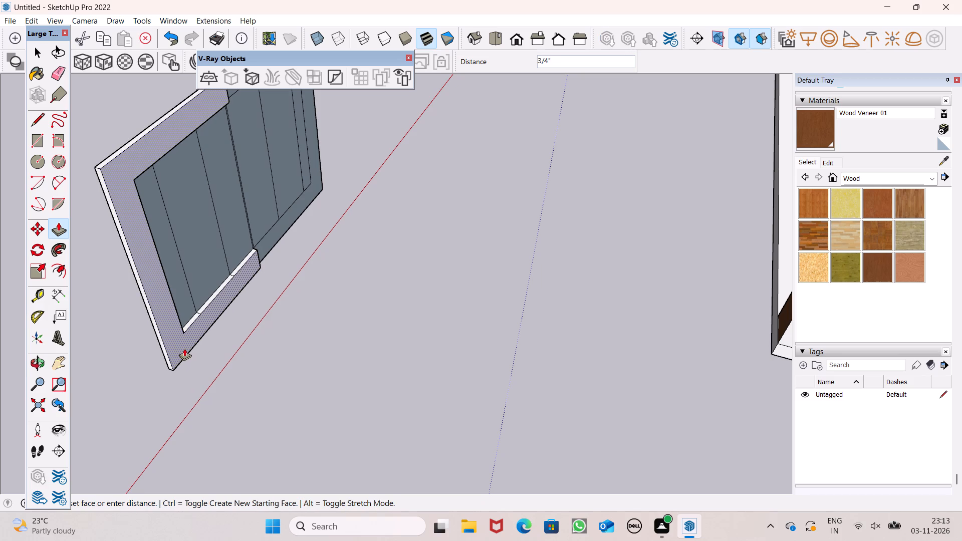
drag(184, 348, 186, 349)
Push/Pull the three upright strips inside that border half by 2 13/16", flush with the border.
middle_drag(232, 332, 219, 332)
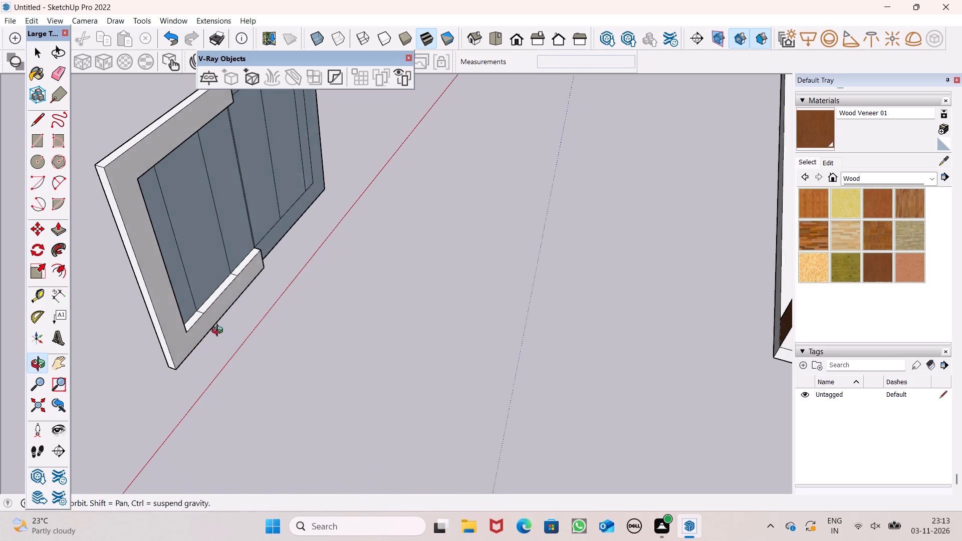
middle_drag(219, 332, 195, 321)
drag(189, 268, 183, 296)
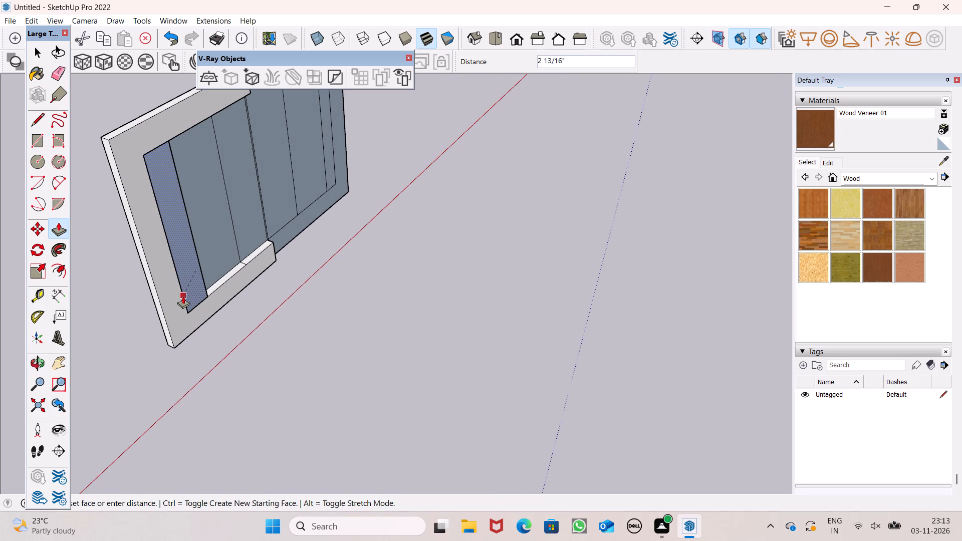
drag(183, 296, 180, 299)
drag(224, 252, 205, 282)
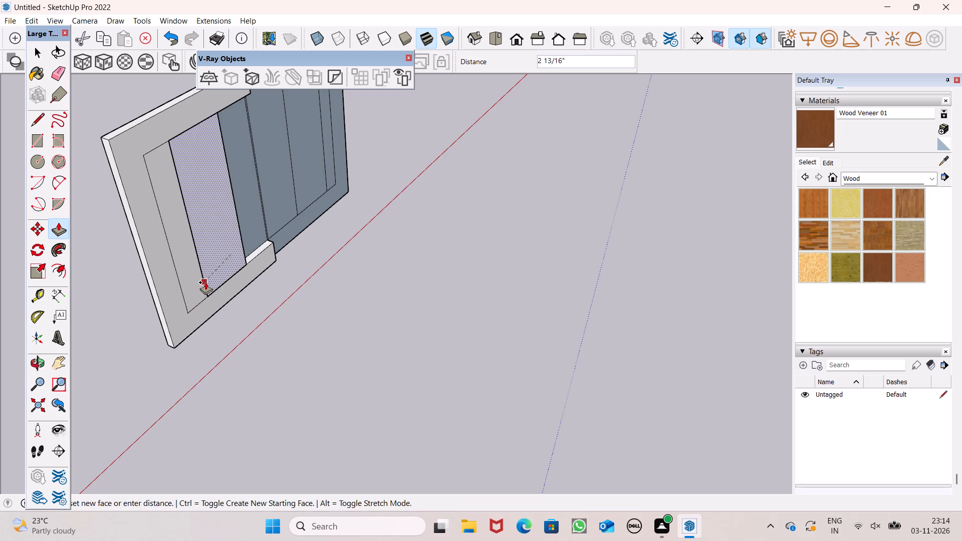
drag(205, 282, 206, 280)
drag(255, 221, 224, 261)
Push/Pull the other half's outer border and its two wider upright strips by 2 13/16", flush with the first half.
scroll(293, 200, up, 6)
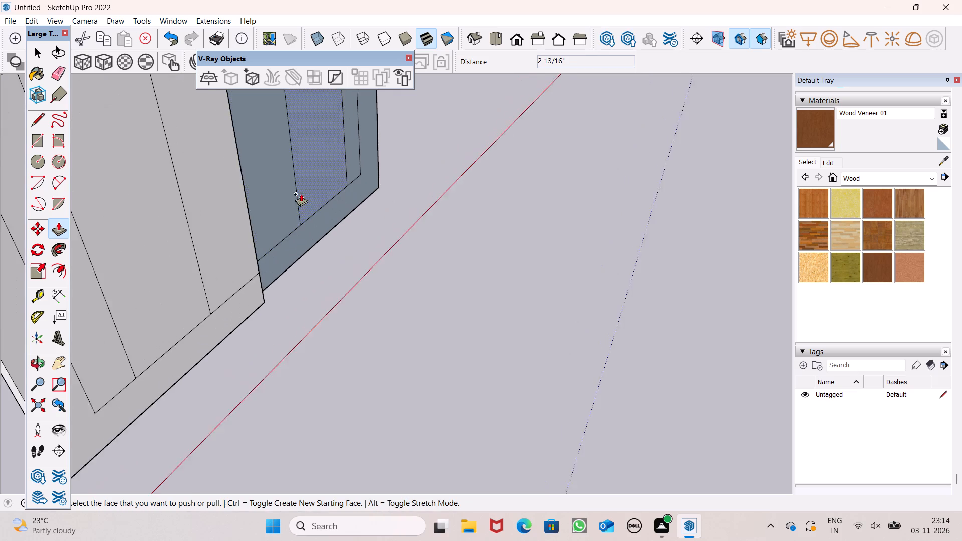
drag(295, 263, 250, 301)
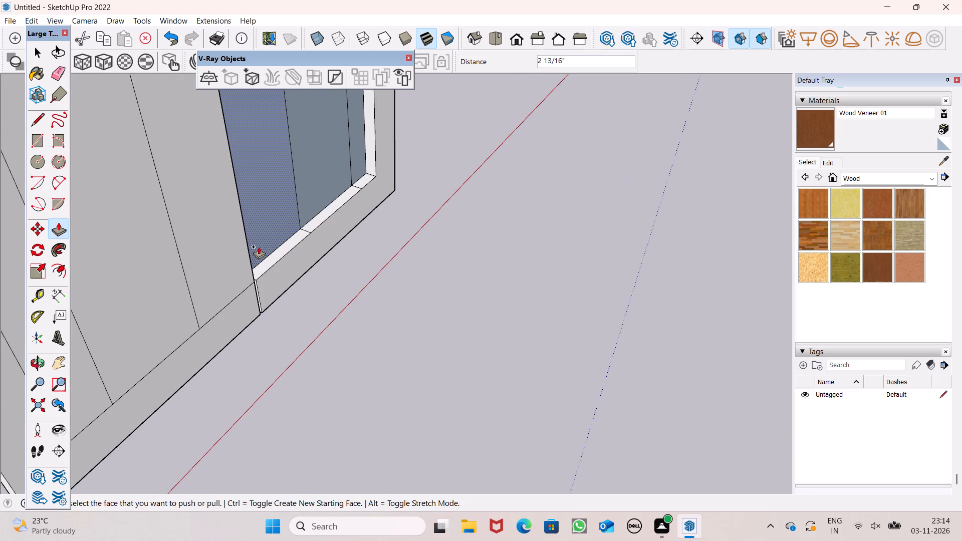
drag(258, 241, 246, 272)
drag(320, 188, 264, 270)
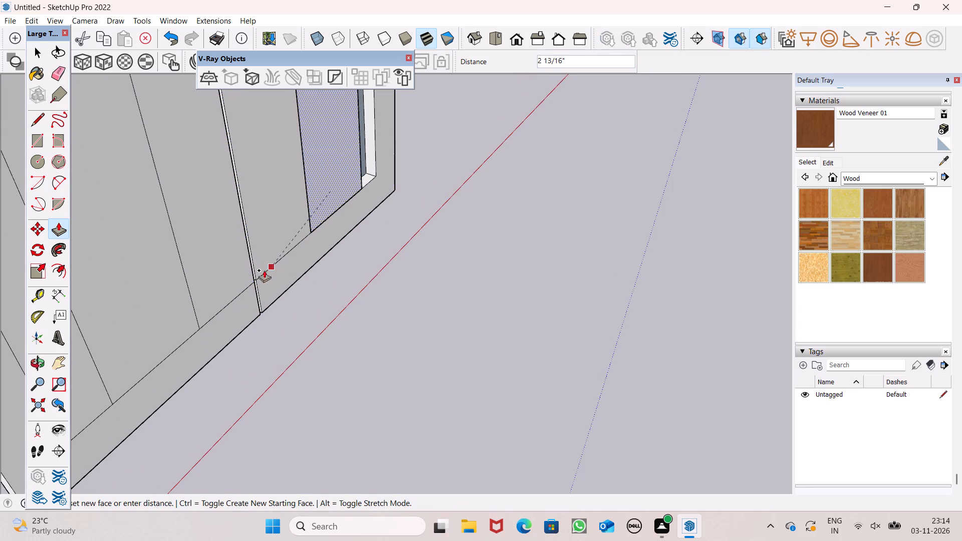
drag(264, 270, 251, 265)
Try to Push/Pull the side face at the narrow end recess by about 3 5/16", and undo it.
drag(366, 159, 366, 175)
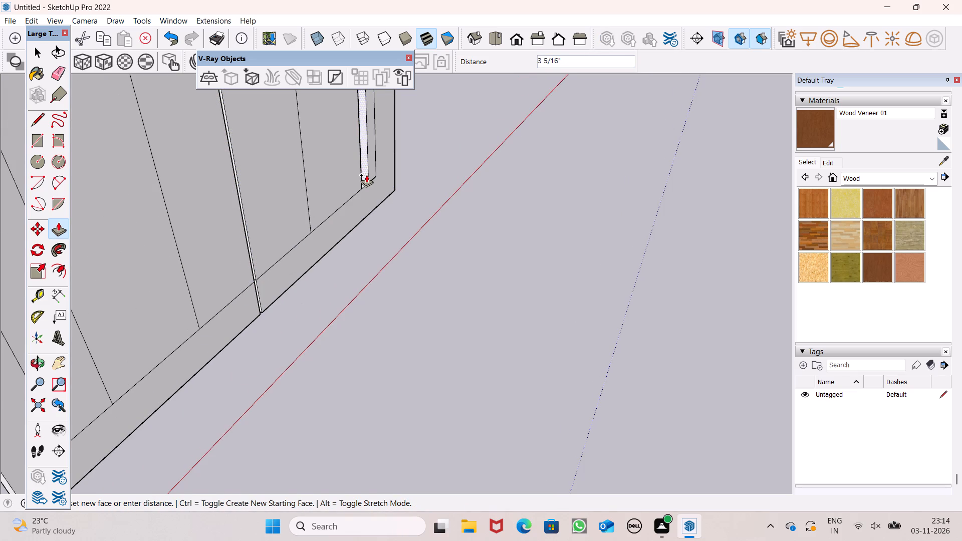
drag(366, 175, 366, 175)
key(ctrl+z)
Push/Pull the remaining narrow end strip by 2 13/16", flush with its border.
ctrl+middle_drag(384, 212, 238, 228)
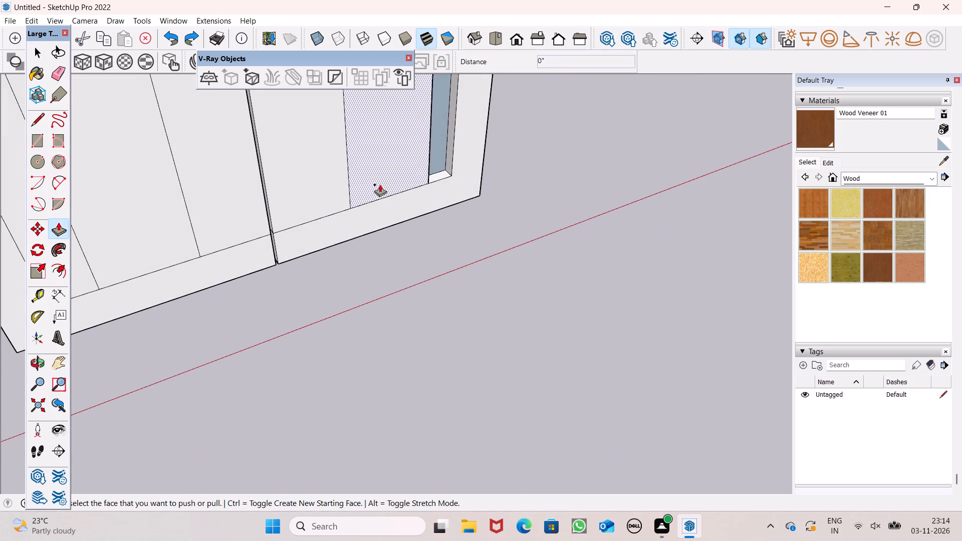
drag(434, 153, 407, 172)
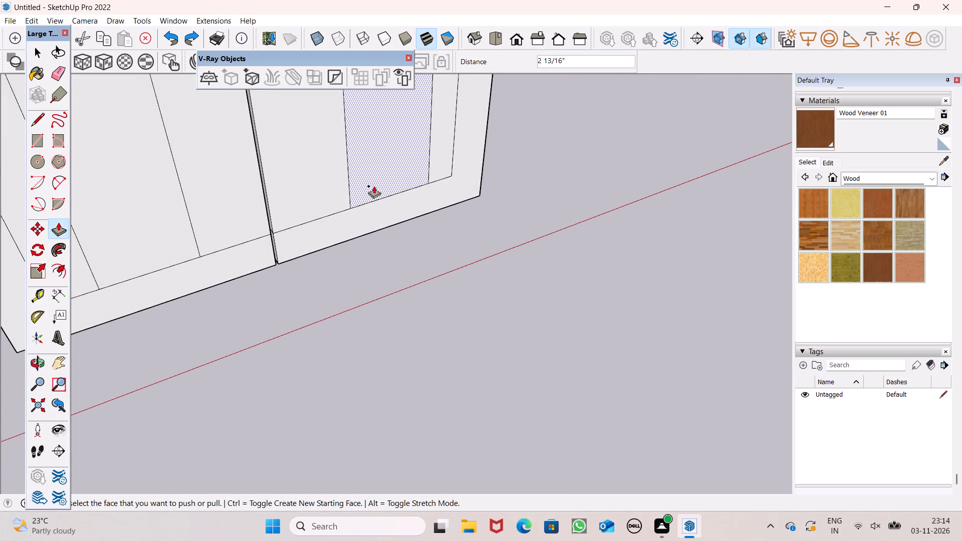
Push/Pull the top segment of the central strip by 2 13/16", flush with the border on either side.
scroll(370, 202, up, 1)
scroll(369, 207, down, 1)
scroll(377, 247, down, 7)
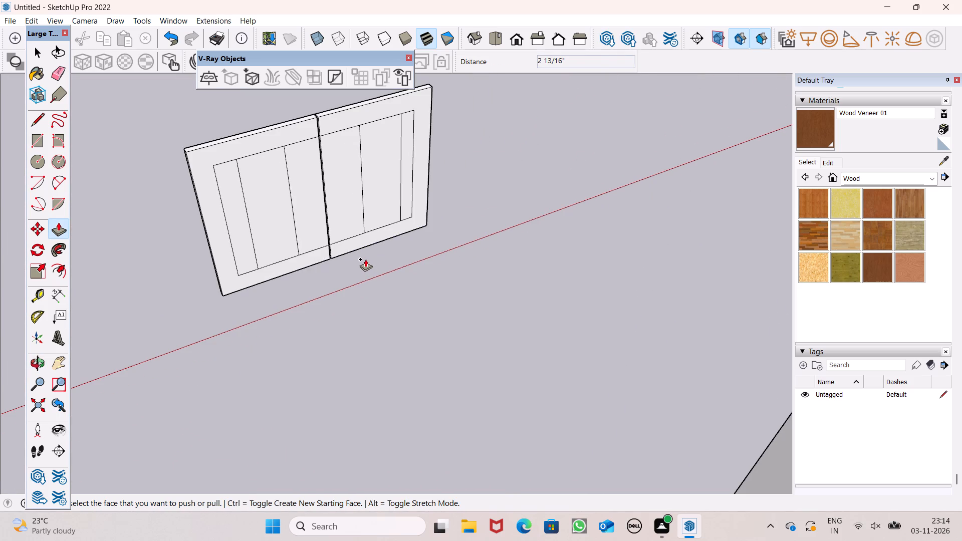
scroll(312, 131, up, 8)
scroll(315, 173, up, 7)
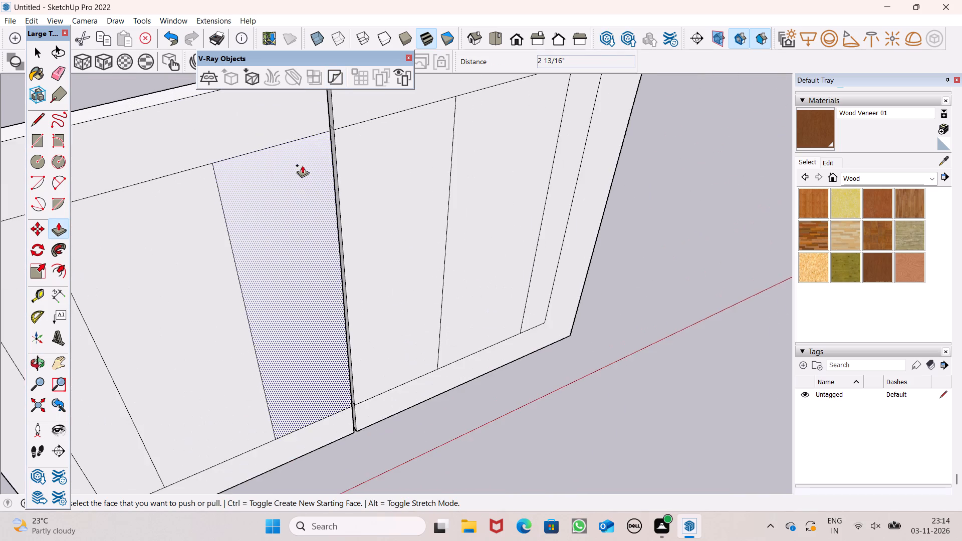
scroll(308, 176, down, 3)
middle_drag(310, 189, 252, 215)
scroll(272, 201, down, 4)
scroll(284, 163, up, 6)
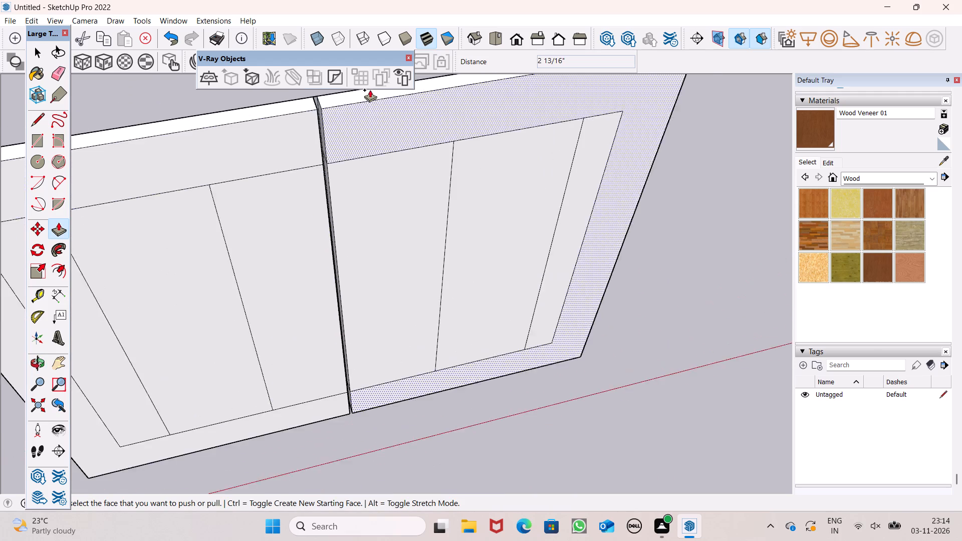
scroll(317, 114, up, 17)
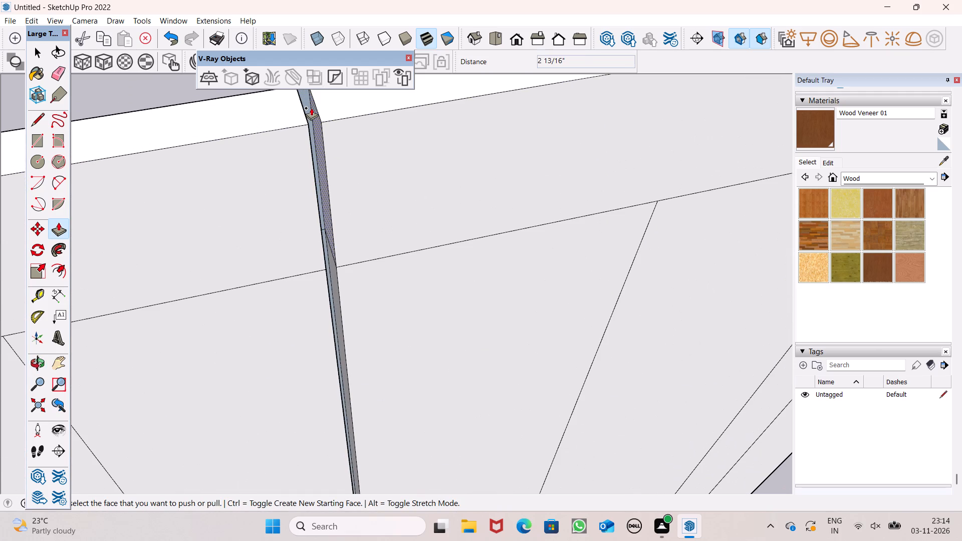
drag(311, 108, 323, 123)
scroll(237, 291, down, 7)
scroll(270, 159, up, 5)
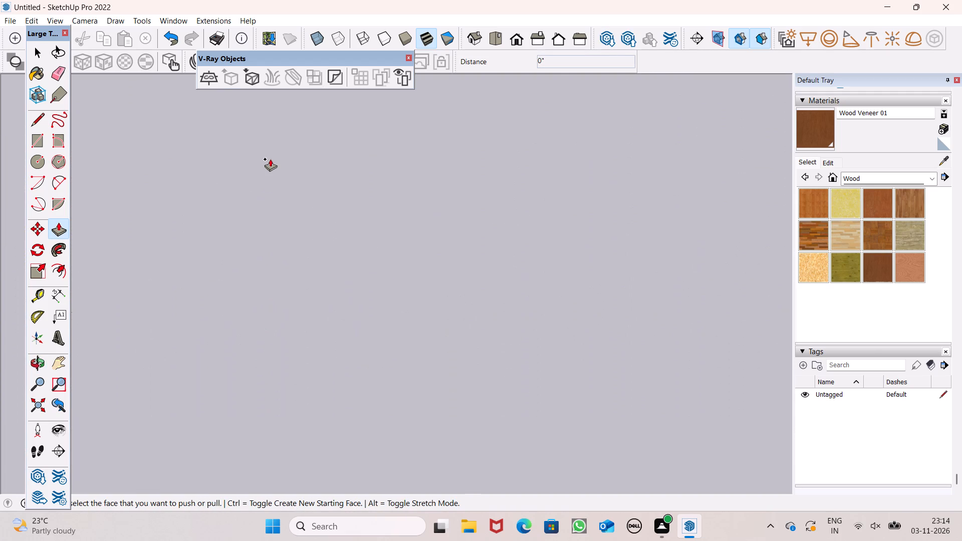
scroll(270, 159, up, 2)
scroll(263, 198, down, 8)
scroll(272, 286, up, 6)
scroll(253, 242, up, 4)
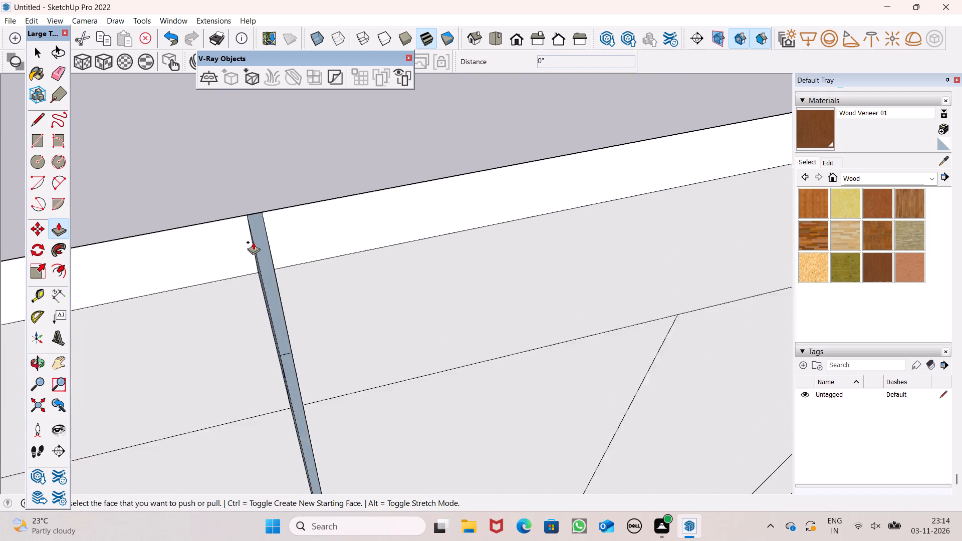
scroll(253, 242, up, 3)
drag(267, 225, 306, 277)
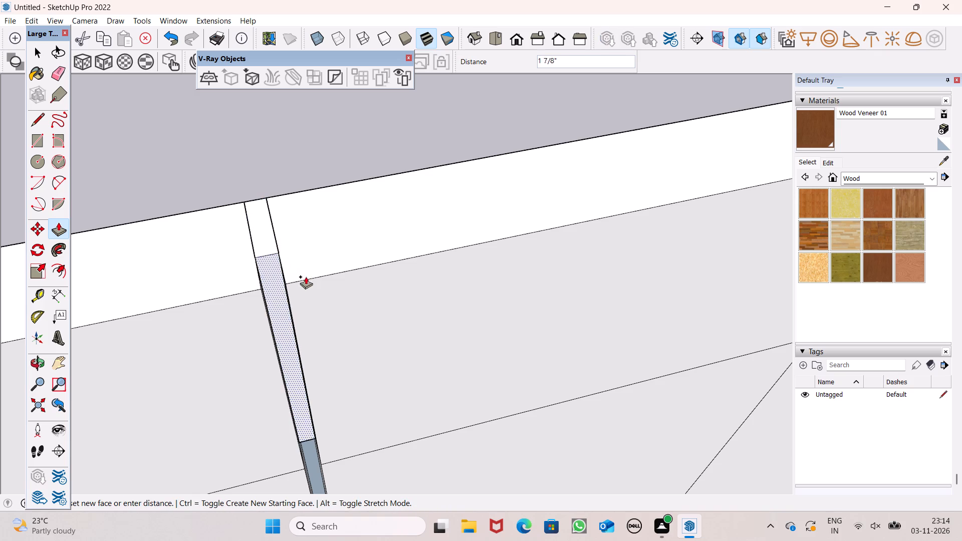
drag(306, 277, 307, 279)
Push/Pull the long middle segment of the central strip by 2 13/16", flush with both leaves.
scroll(302, 195, down, 11)
middle_drag(301, 330, 286, 277)
scroll(312, 332, up, 2)
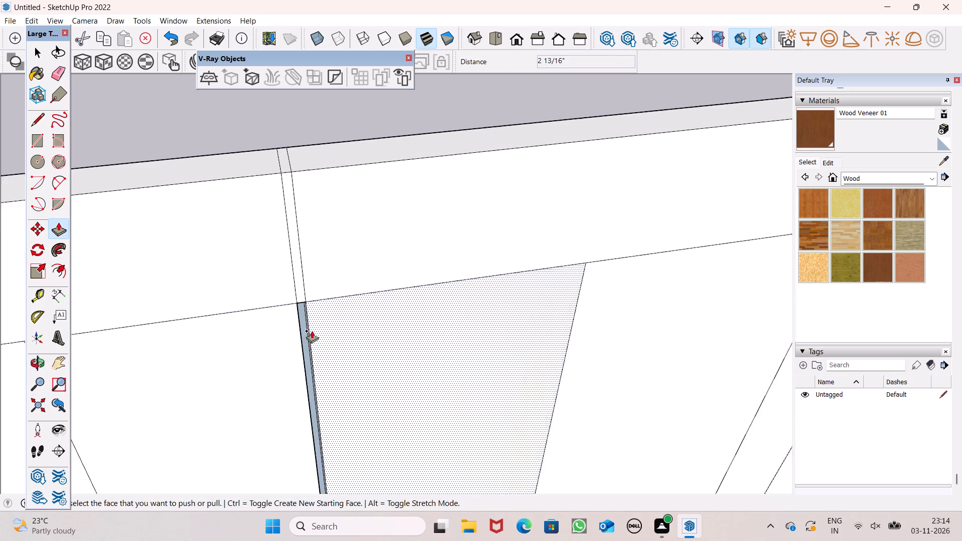
scroll(312, 331, up, 12)
drag(292, 296, 320, 310)
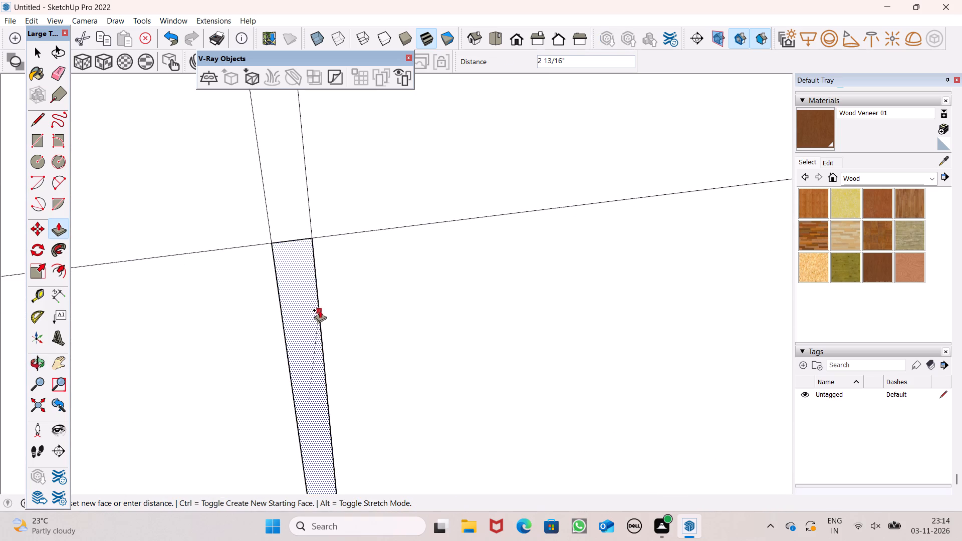
drag(320, 310, 324, 305)
Push/Pull the bottom segment of the central strip flush with the bottom border.
scroll(279, 166, down, 7)
scroll(272, 204, down, 20)
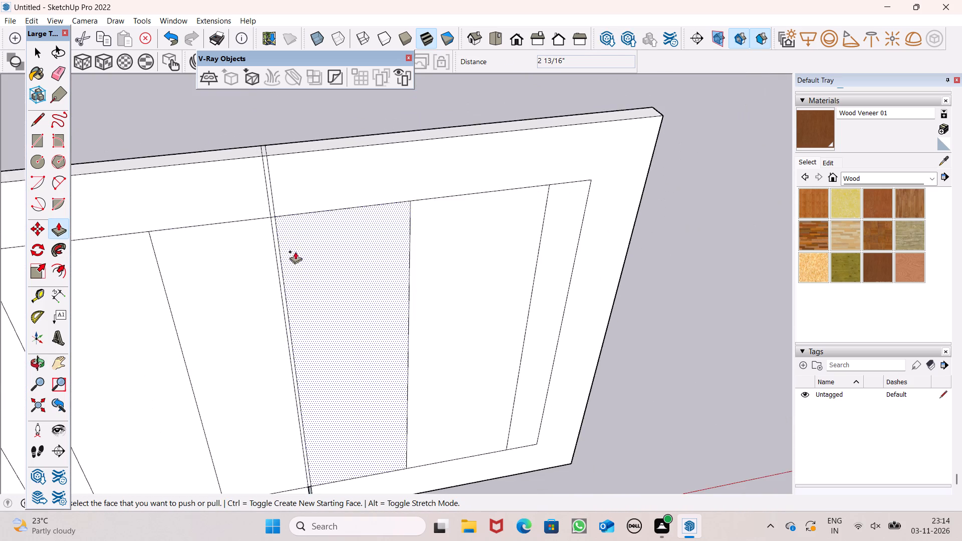
scroll(291, 213, down, 8)
scroll(310, 352, up, 15)
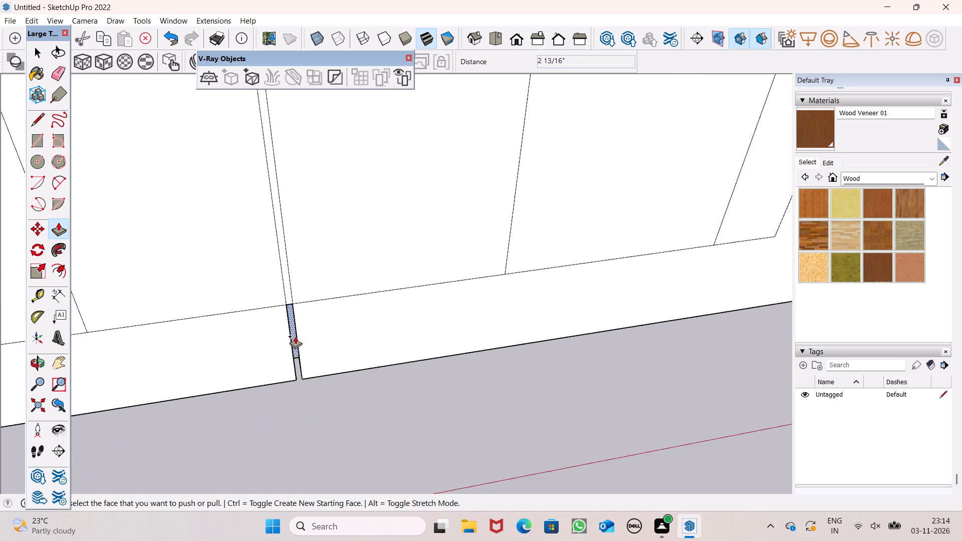
scroll(295, 336, up, 3)
drag(293, 331, 308, 338)
scroll(399, 313, down, 11)
key(space)
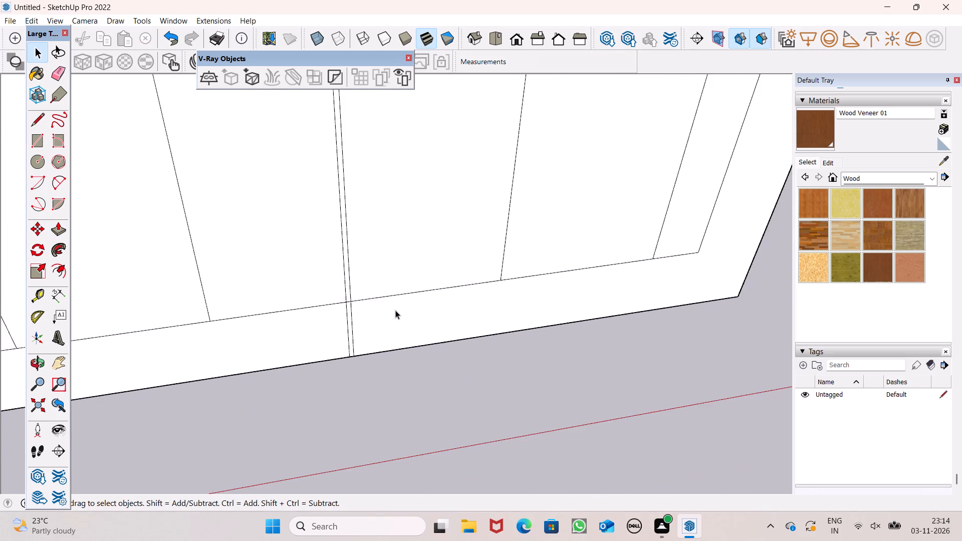
Erase the inner outline, the upright dividing lines and the central strip lines from the panel's reverse face.
scroll(395, 310, down, 4)
middle_drag(290, 316, 602, 326)
scroll(602, 324, up, 1)
scroll(436, 293, down, 7)
middle_drag(306, 324, 448, 282)
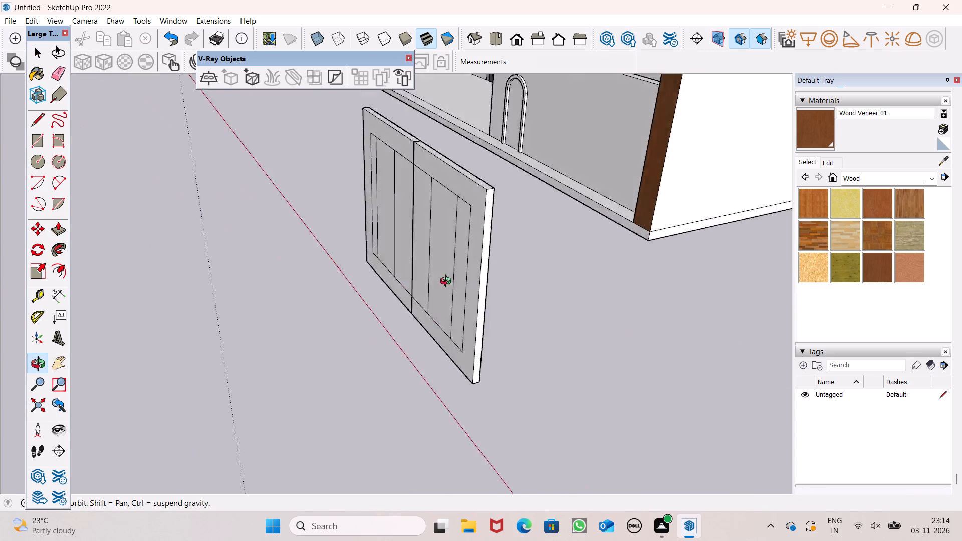
middle_drag(448, 282, 49, 279)
click(61, 72)
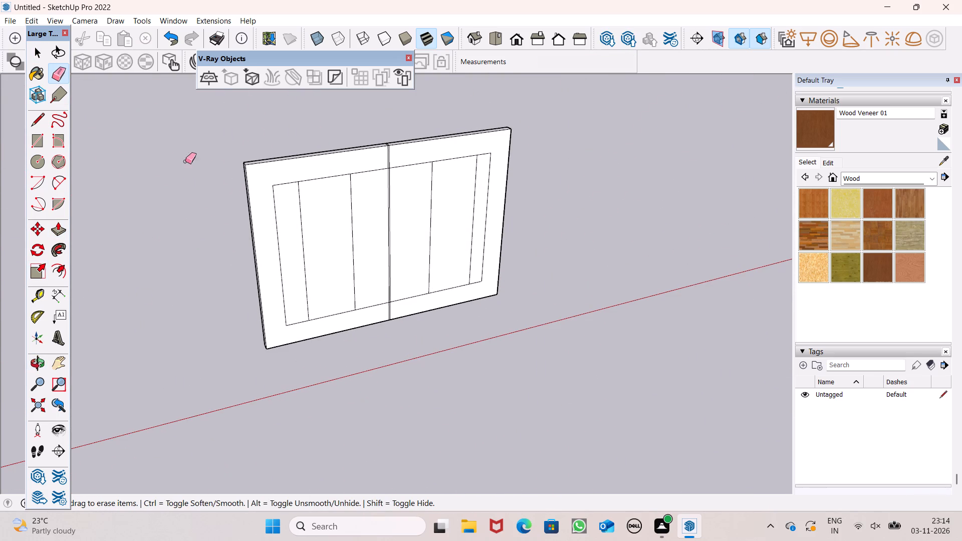
scroll(249, 184, up, 5)
drag(284, 190, 423, 237)
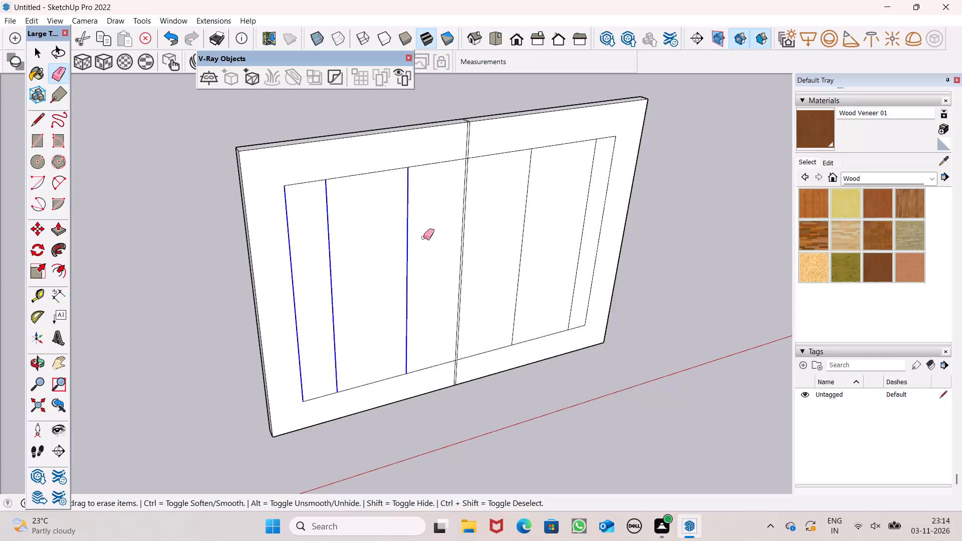
drag(423, 237, 348, 317)
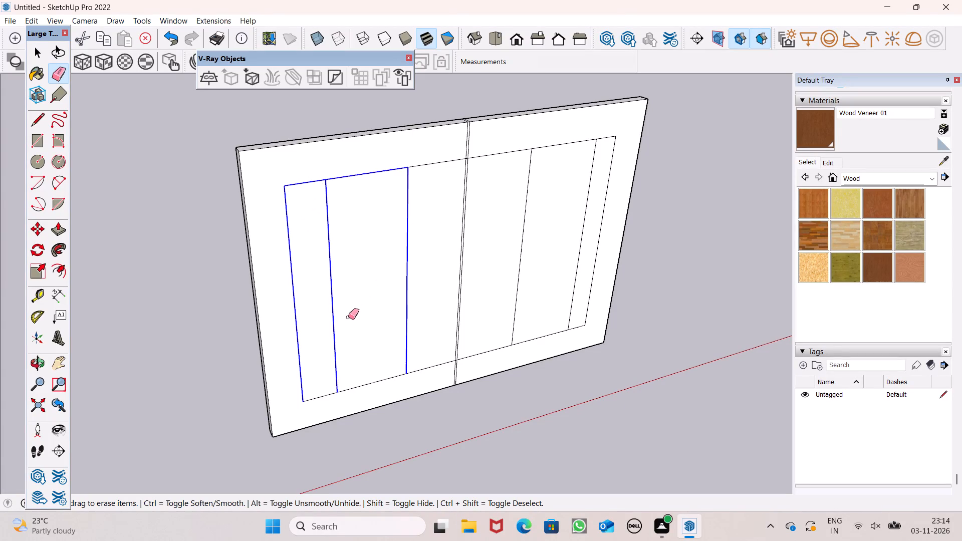
drag(348, 317, 473, 339)
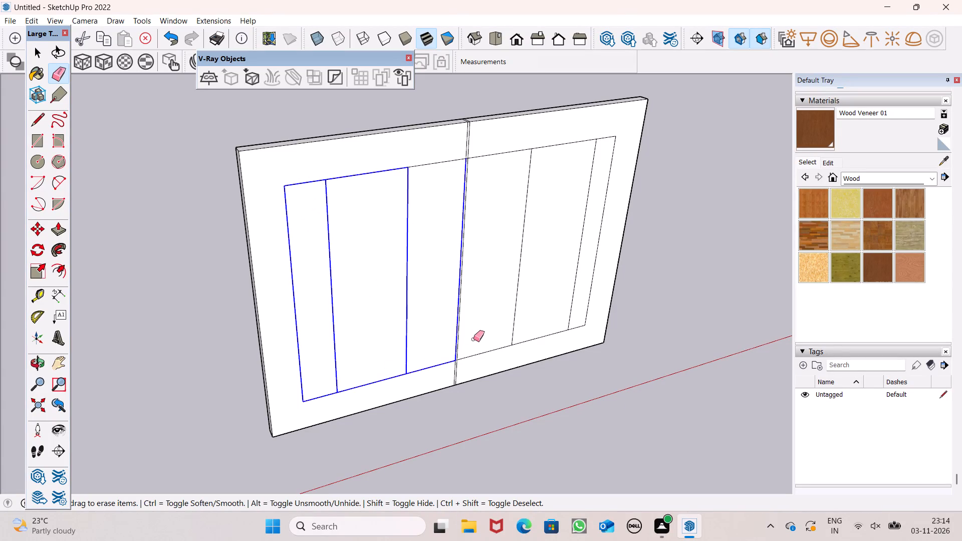
drag(473, 339, 467, 359)
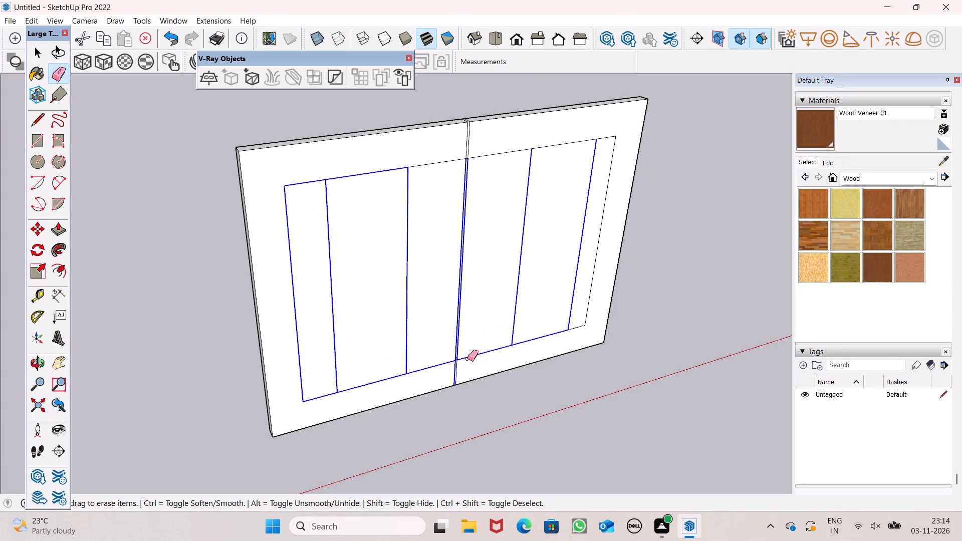
drag(467, 359, 563, 152)
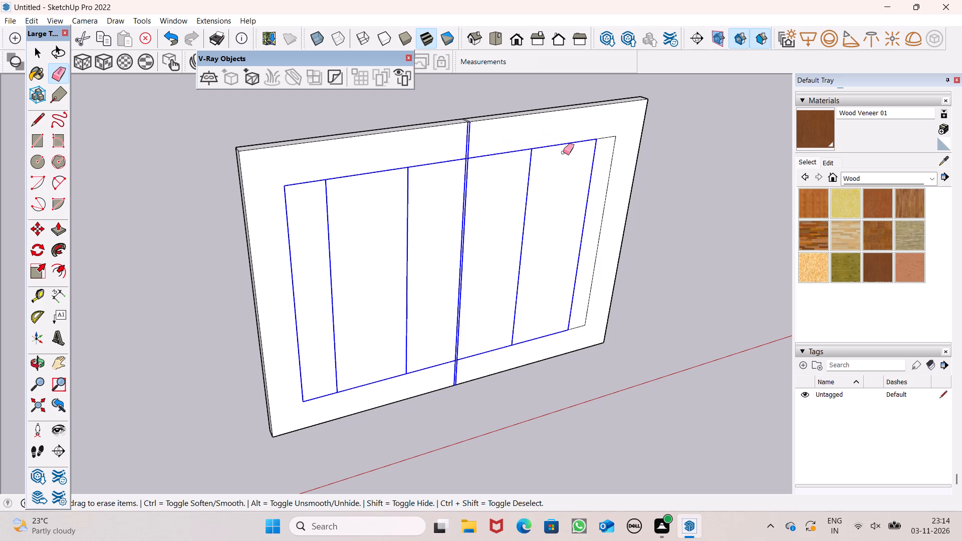
drag(563, 152, 577, 317)
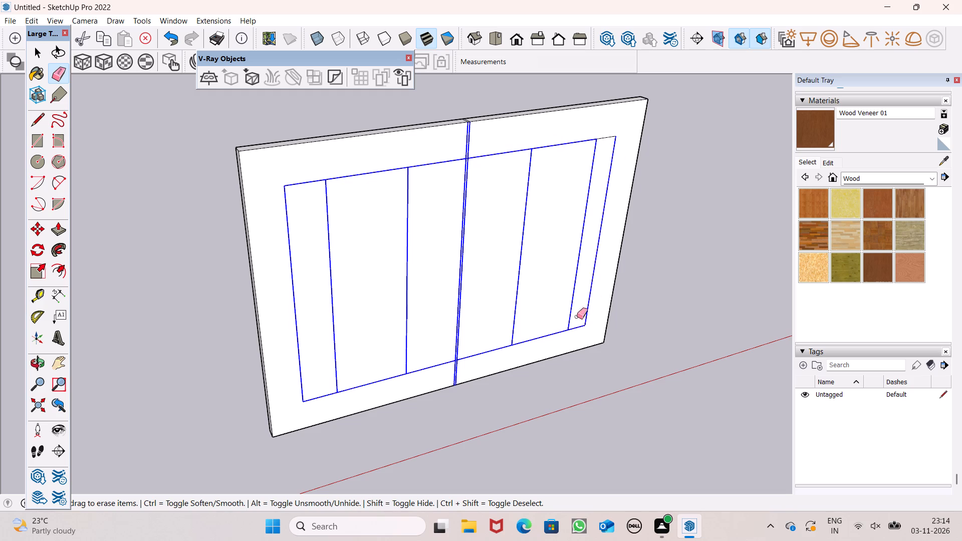
drag(577, 317, 604, 148)
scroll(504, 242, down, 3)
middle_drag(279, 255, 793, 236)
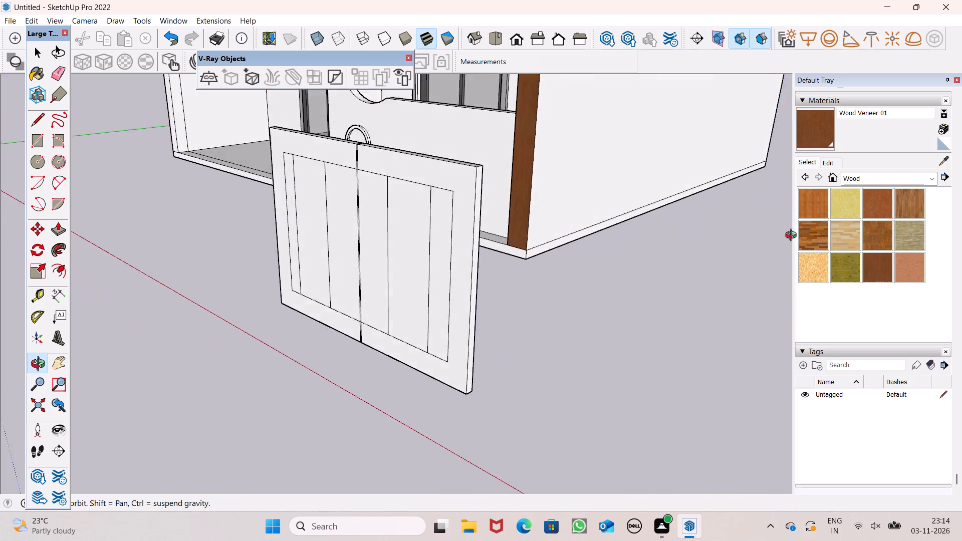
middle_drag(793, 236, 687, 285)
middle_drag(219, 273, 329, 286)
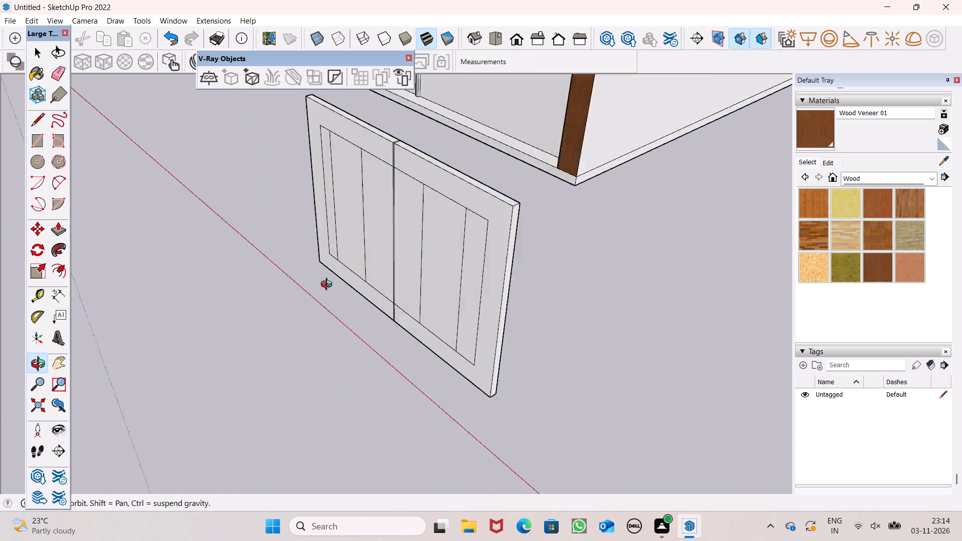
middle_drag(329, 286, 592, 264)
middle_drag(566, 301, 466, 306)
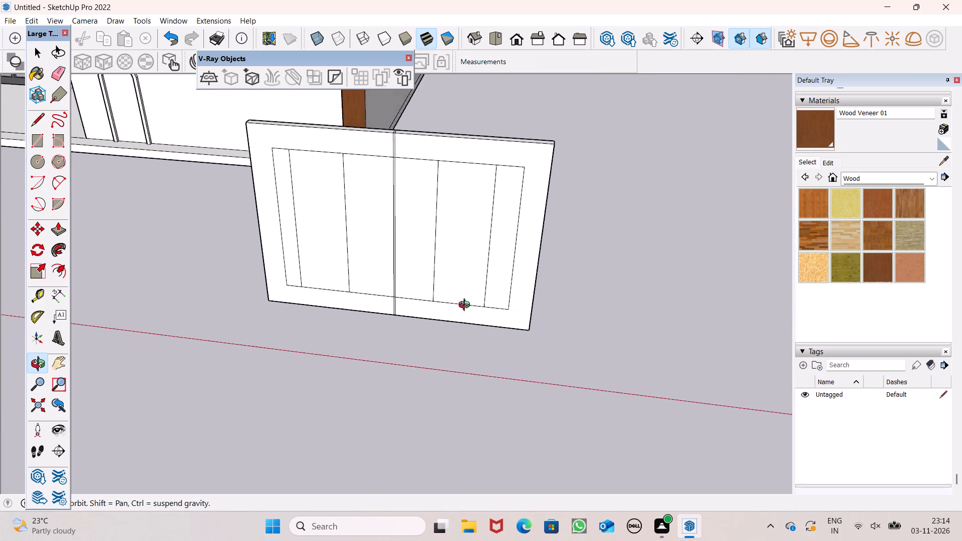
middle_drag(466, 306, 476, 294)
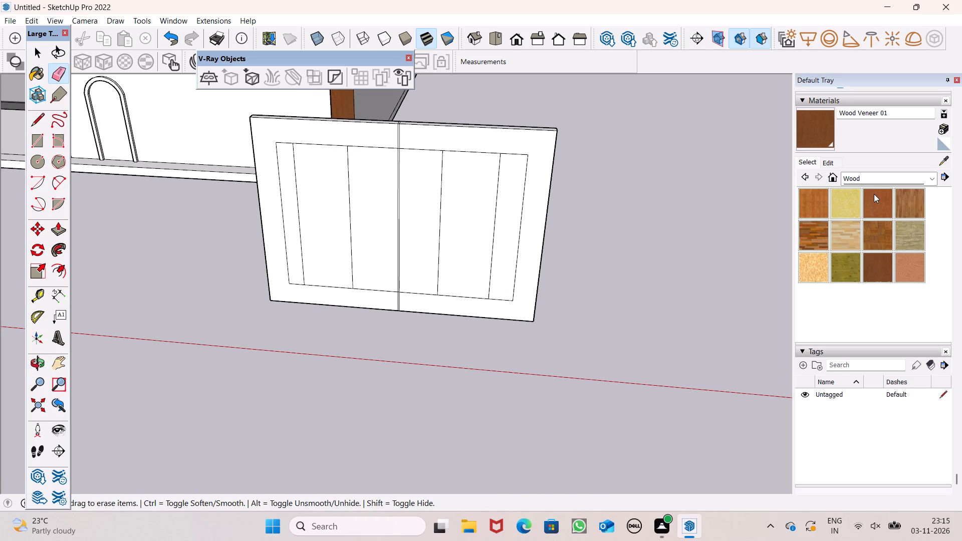
Paint the two wide upright insets of the panel's front face with Wood Veneer 02.
click(904, 266)
scroll(223, 211, up, 3)
click(351, 232)
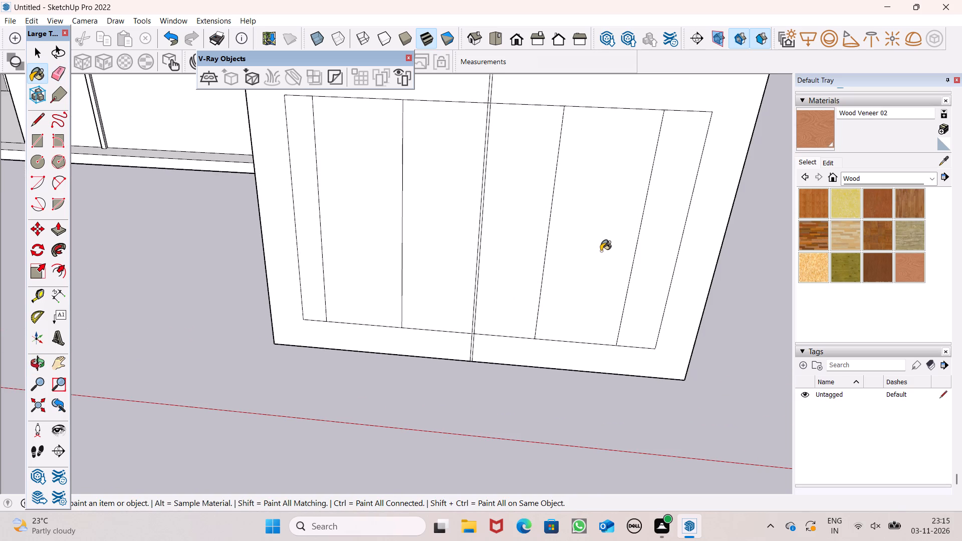
click(601, 251)
scroll(517, 275, down, 2)
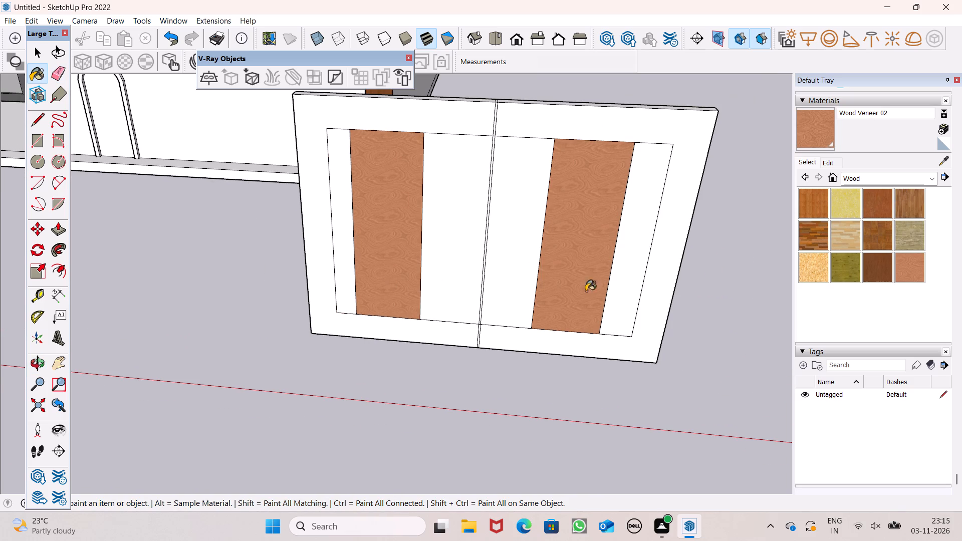
Adjust the Wood Veneer 02 material's colour to about R 163, G 128, B 128.
click(830, 161)
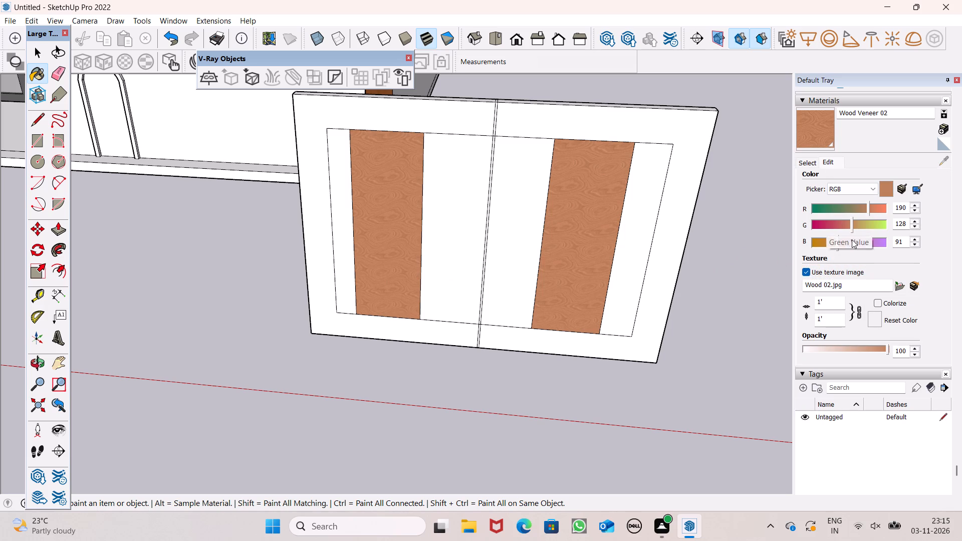
click(852, 239)
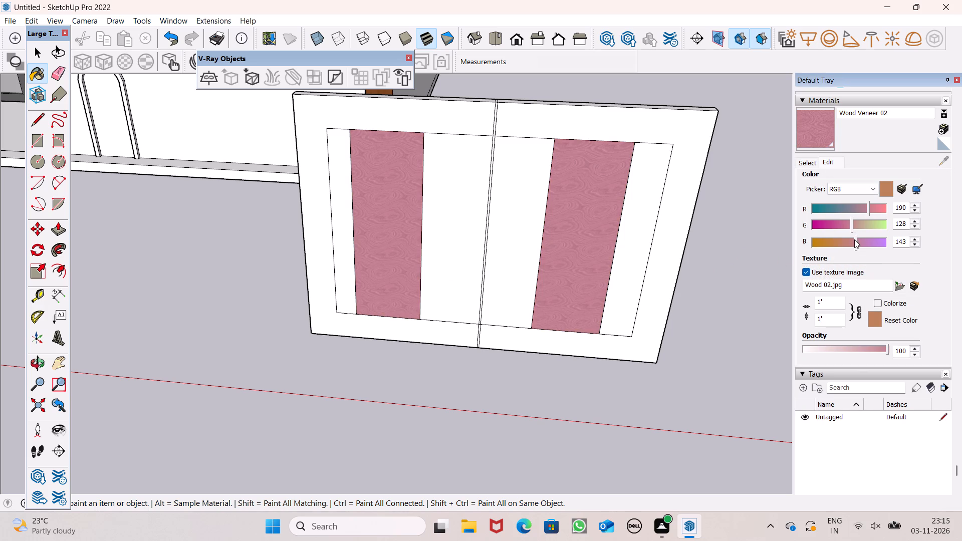
drag(856, 243, 846, 247)
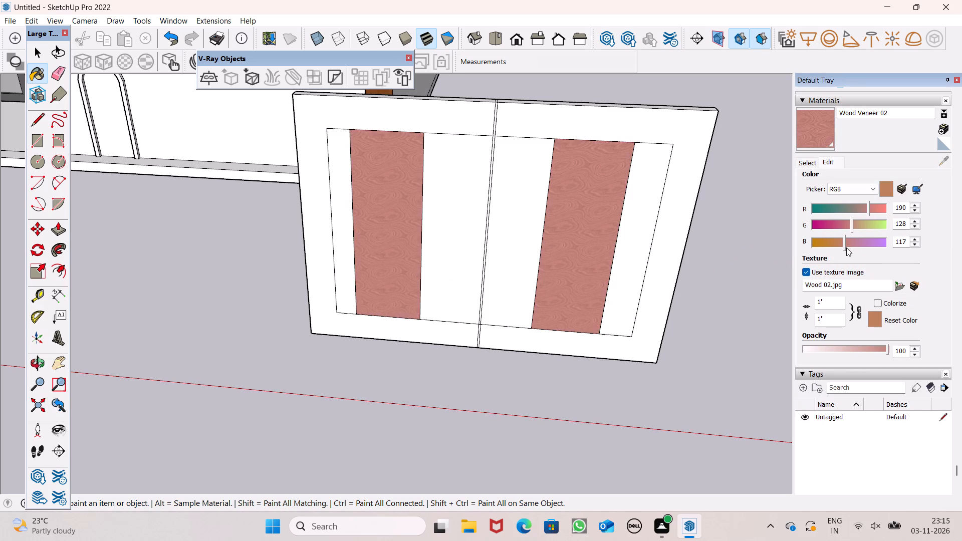
drag(846, 247, 849, 246)
click(861, 204)
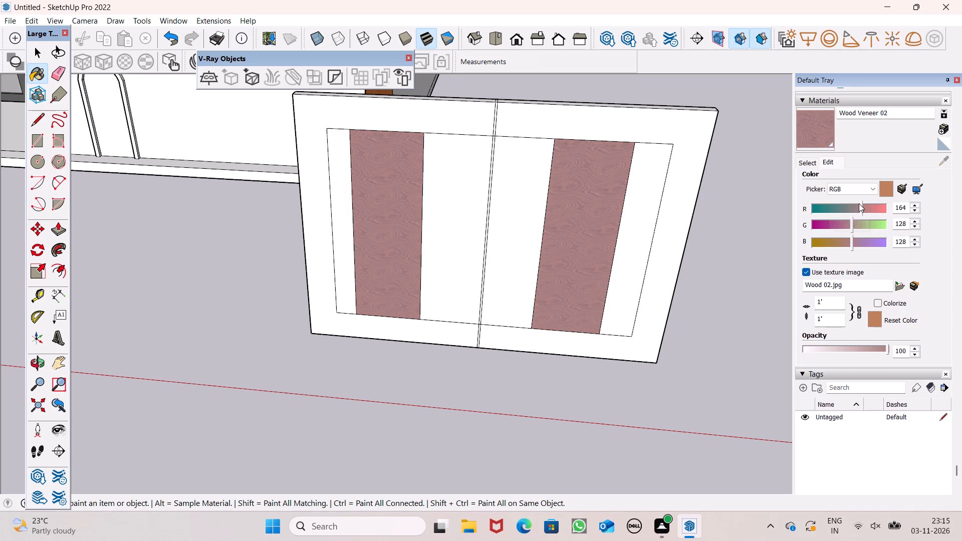
click(859, 203)
Paint both leaves' front borders and the bands beside the central strip with Color M03 from the Colors collection.
click(808, 163)
click(877, 171)
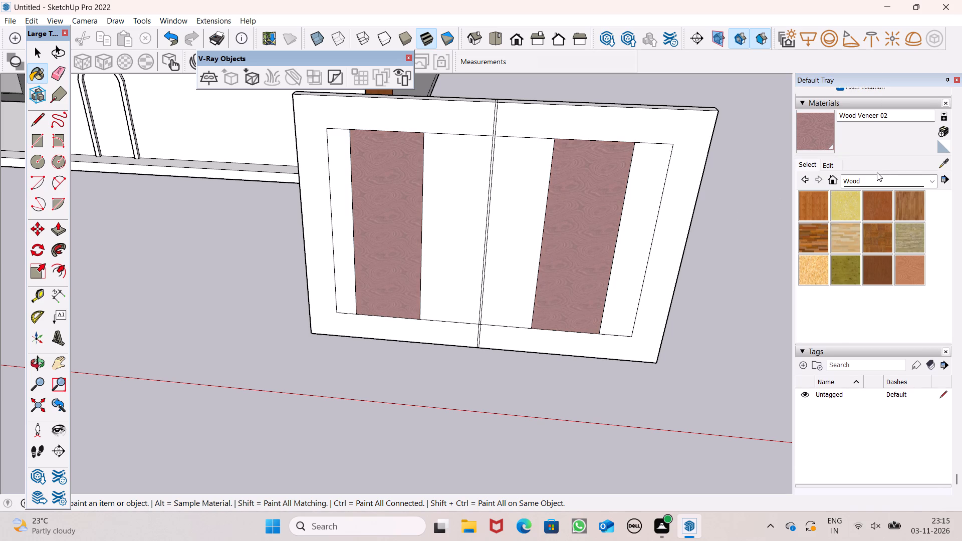
click(877, 176)
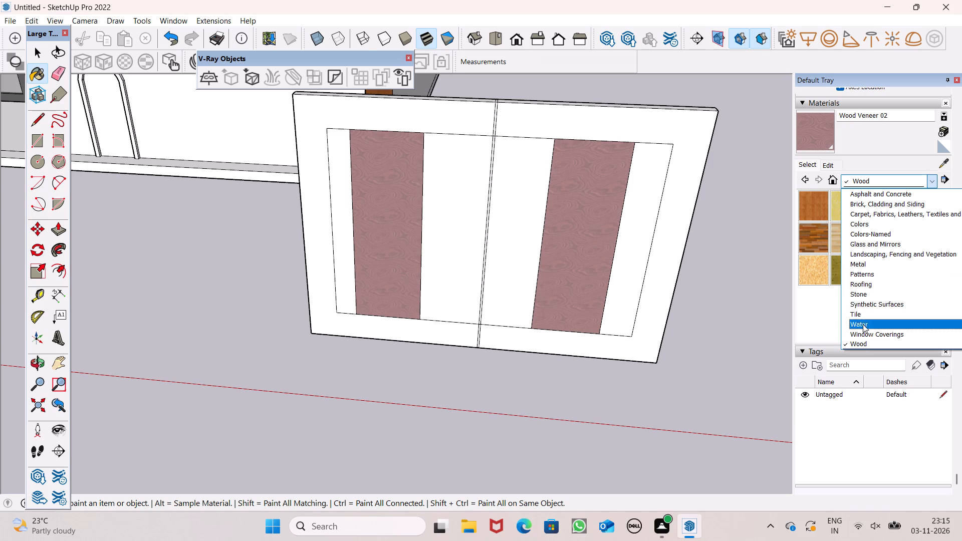
click(860, 222)
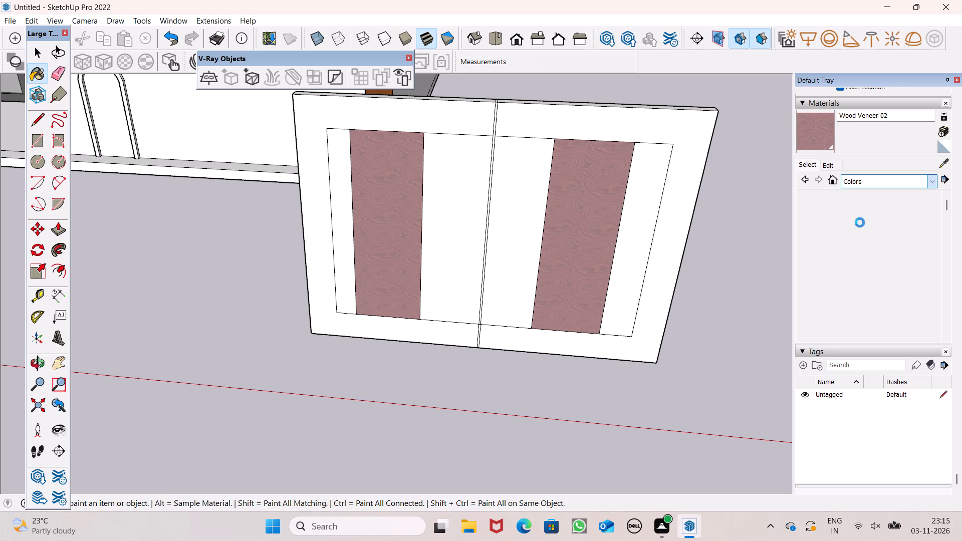
scroll(829, 255, down, 11)
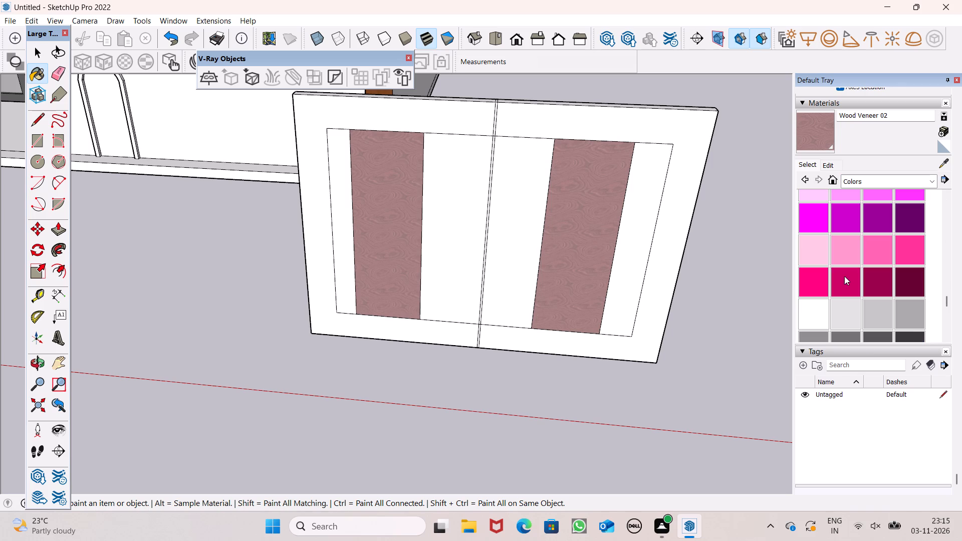
scroll(844, 276, down, 2)
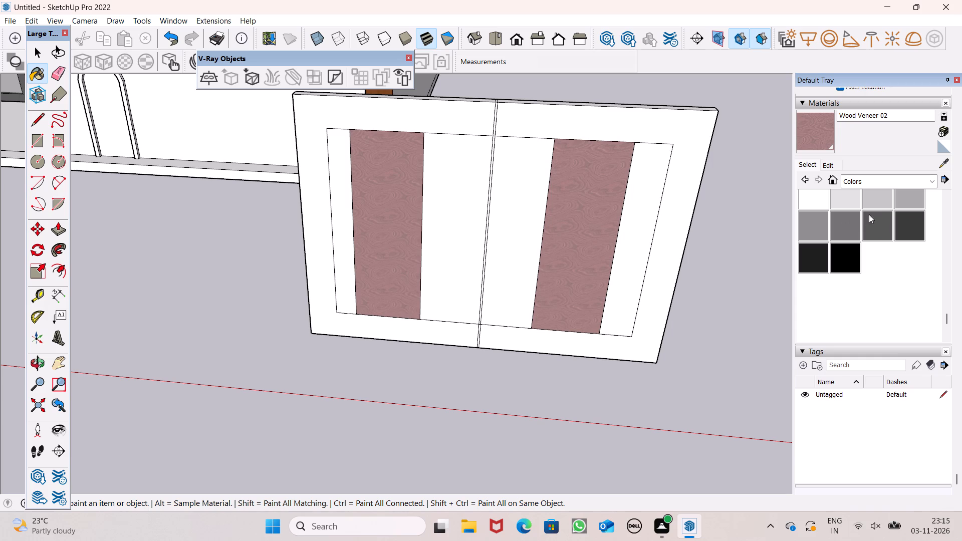
click(911, 195)
click(701, 146)
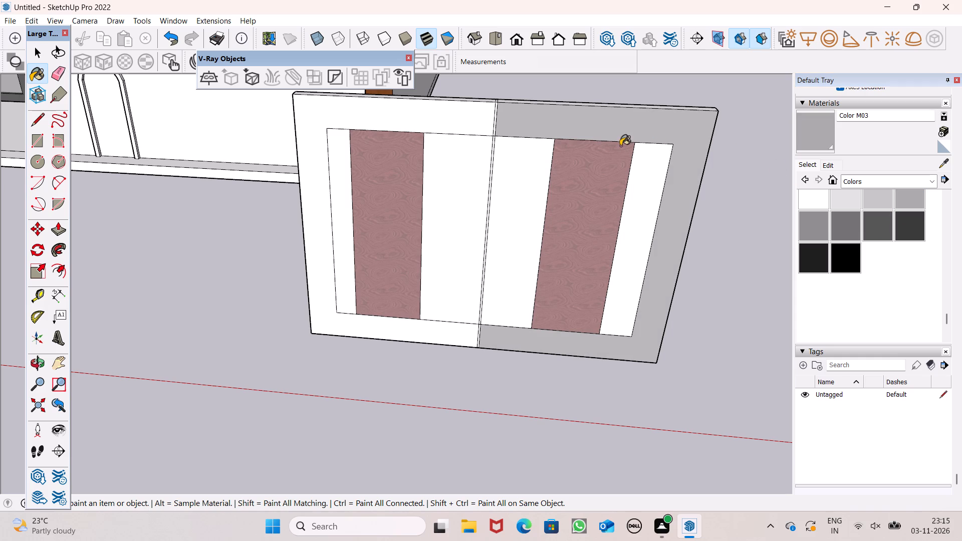
click(521, 145)
click(476, 127)
click(471, 143)
Paint the central strip's top segment and the panel's top edge faces with Color M03.
scroll(508, 124, up, 2)
scroll(507, 119, down, 1)
scroll(504, 116, up, 2)
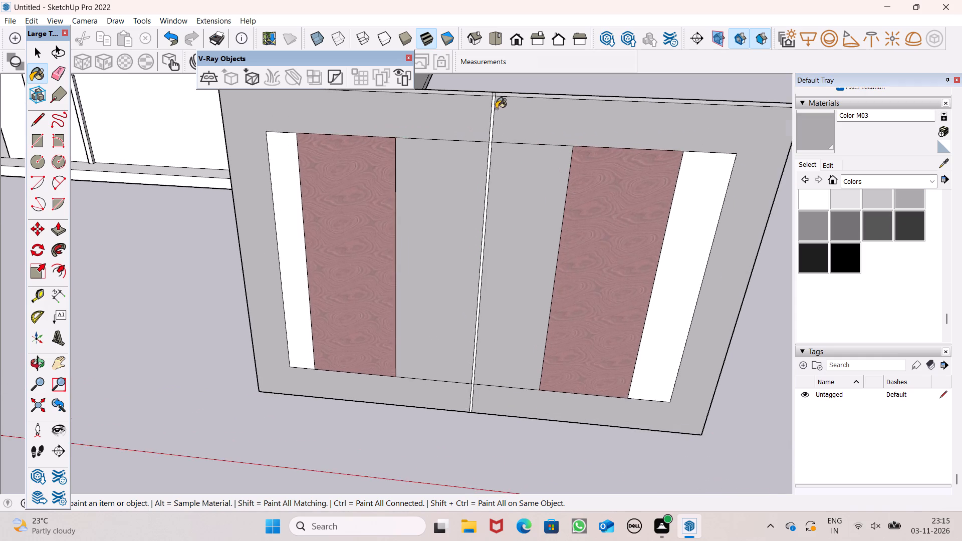
scroll(496, 109, up, 15)
click(494, 90)
scroll(509, 184, down, 7)
scroll(501, 133, up, 3)
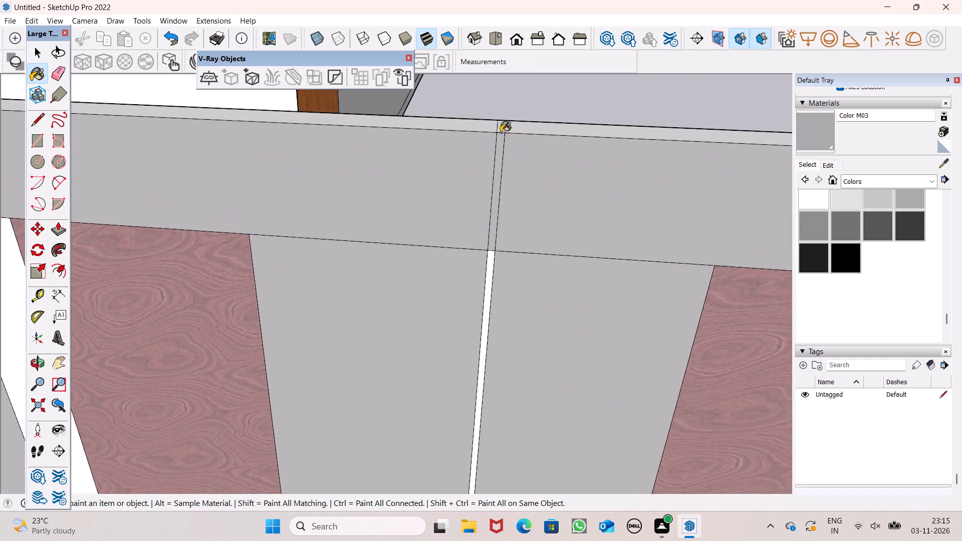
scroll(501, 132, up, 3)
click(501, 129)
click(485, 128)
click(532, 130)
Paint the long middle segment of the central strip with Color M03.
scroll(477, 140, down, 5)
scroll(467, 162, up, 3)
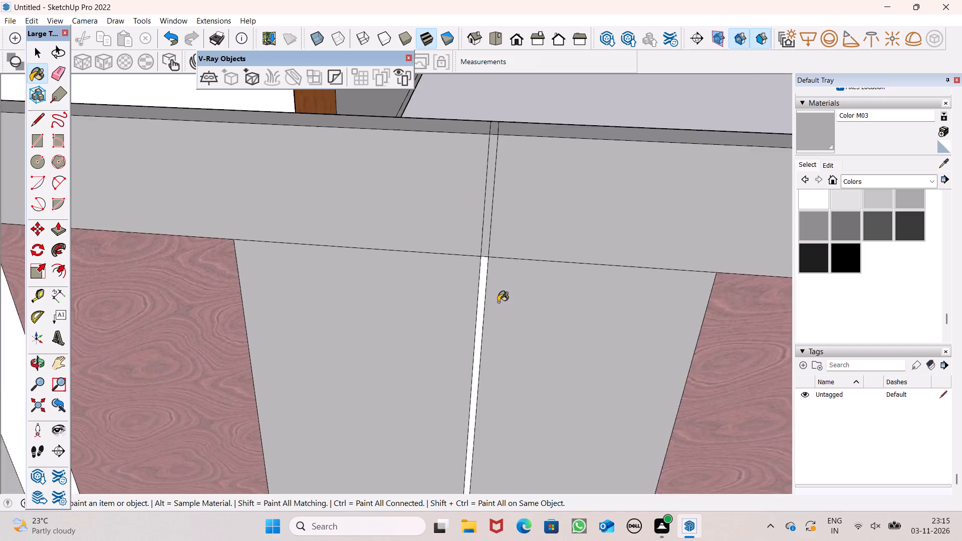
scroll(498, 302, up, 3)
click(476, 253)
scroll(485, 180, down, 7)
scroll(553, 178, down, 6)
scroll(491, 163, down, 6)
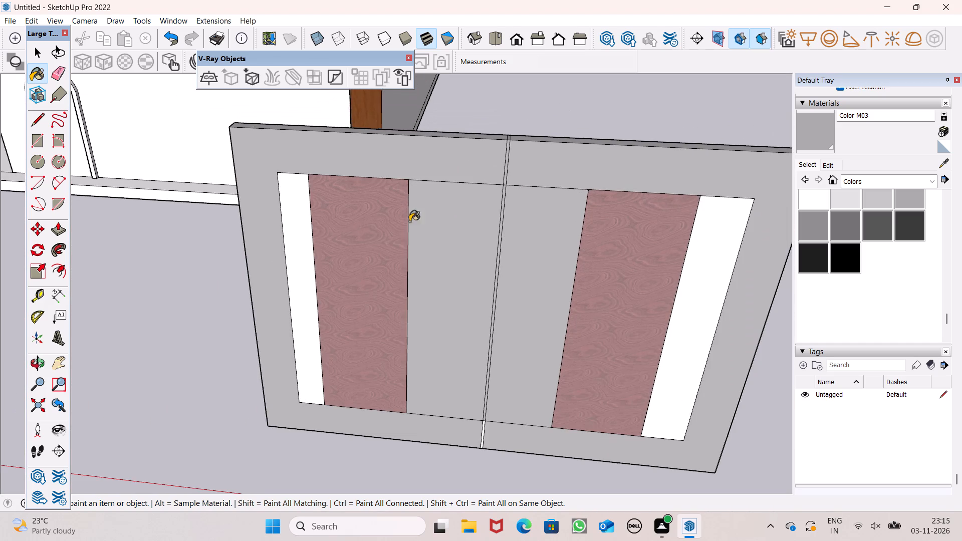
Paint the two narrow outer bands beside the veneered insets with Color M03.
scroll(342, 232, up, 3)
scroll(342, 232, down, 1)
click(323, 217)
scroll(316, 194, down, 6)
scroll(488, 315, up, 5)
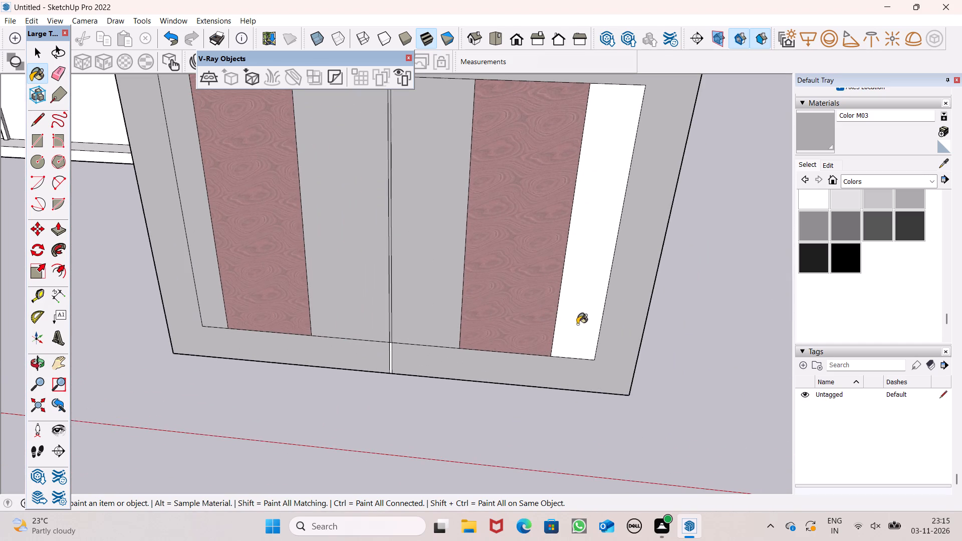
click(587, 327)
Paint the bottom segment of the central strip with Color M03.
scroll(570, 324, down, 6)
scroll(417, 355, up, 7)
scroll(518, 337, up, 7)
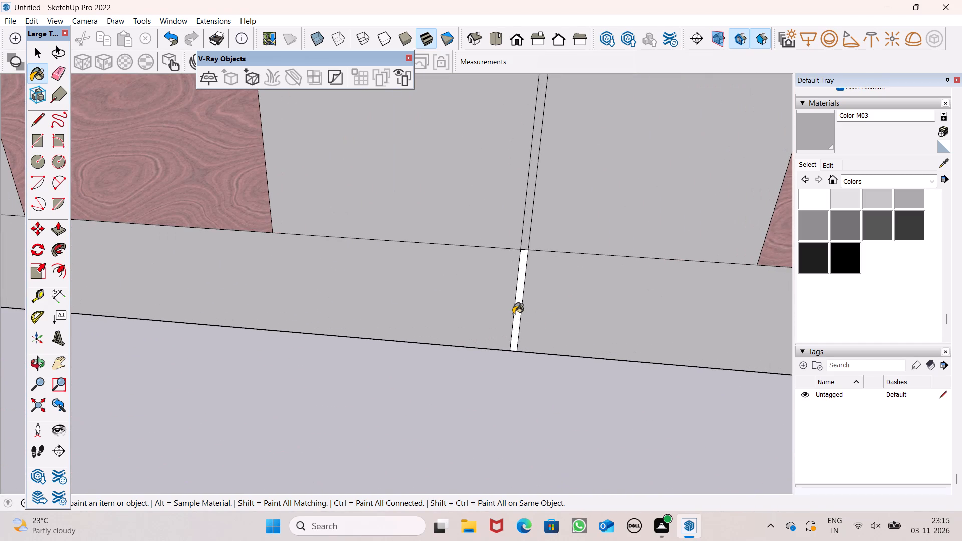
click(513, 314)
click(519, 301)
scroll(429, 306, down, 13)
Paint the upright side edge at one end of the panel with Color M03.
middle_drag(527, 317, 290, 295)
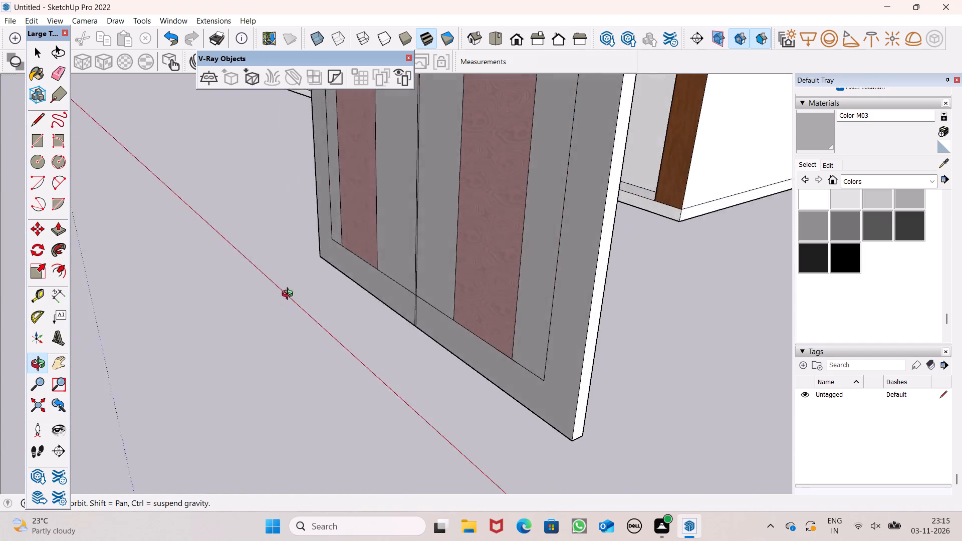
middle_drag(290, 295, 161, 305)
click(426, 319)
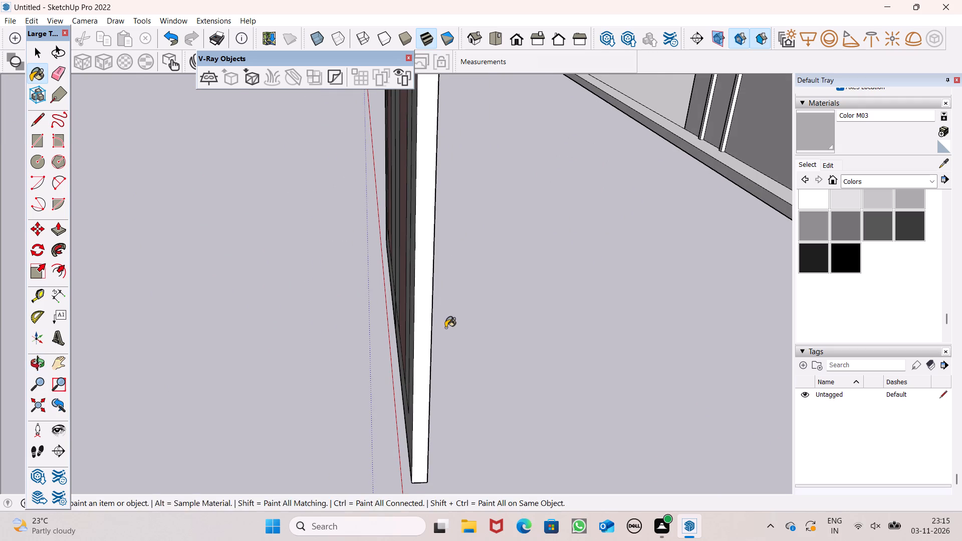
middle_drag(445, 327, 314, 324)
click(316, 312)
Paint the panel's bottom edge with Color M03, covering both leaves and the small central segment.
scroll(316, 309, down, 4)
middle_drag(318, 318, 433, 404)
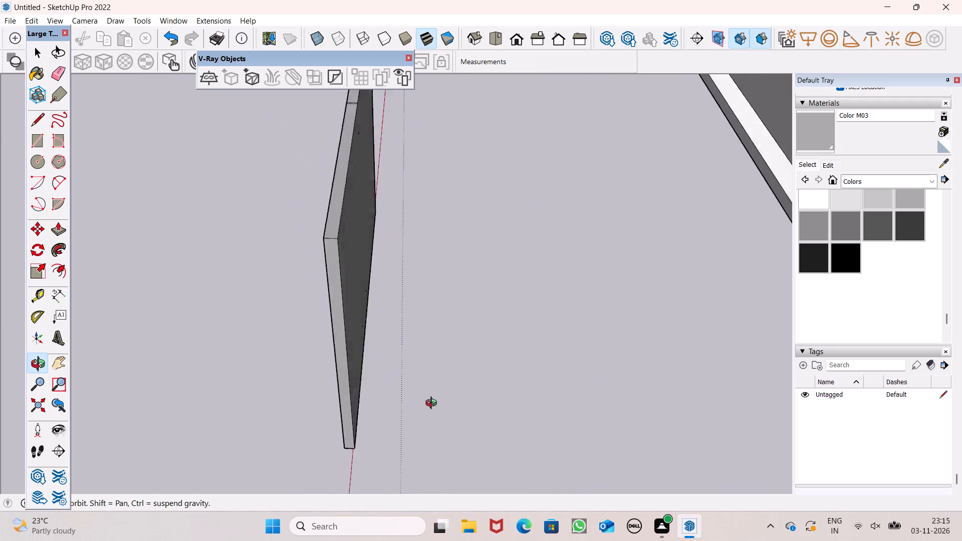
middle_drag(433, 404, 419, 0)
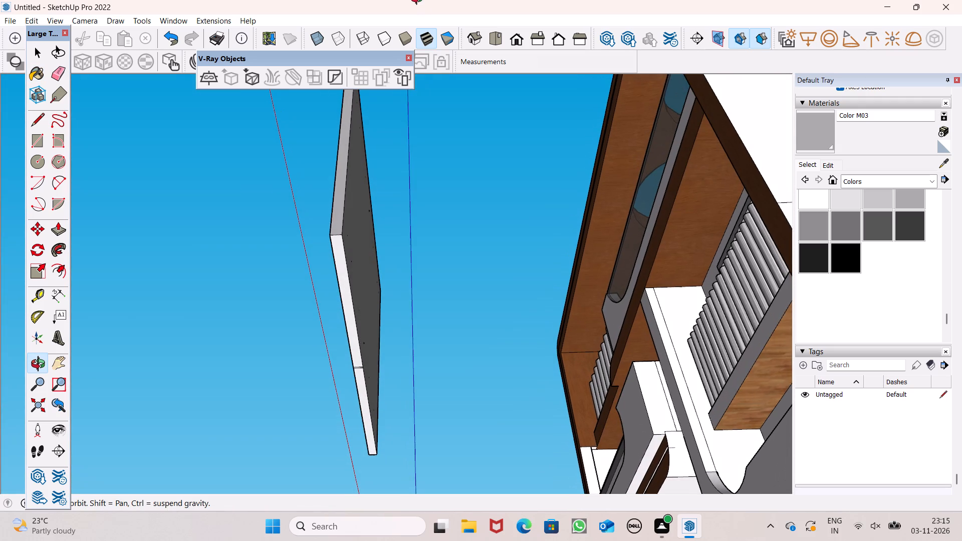
middle_drag(419, 0, 418, 1)
click(341, 293)
scroll(358, 362, up, 12)
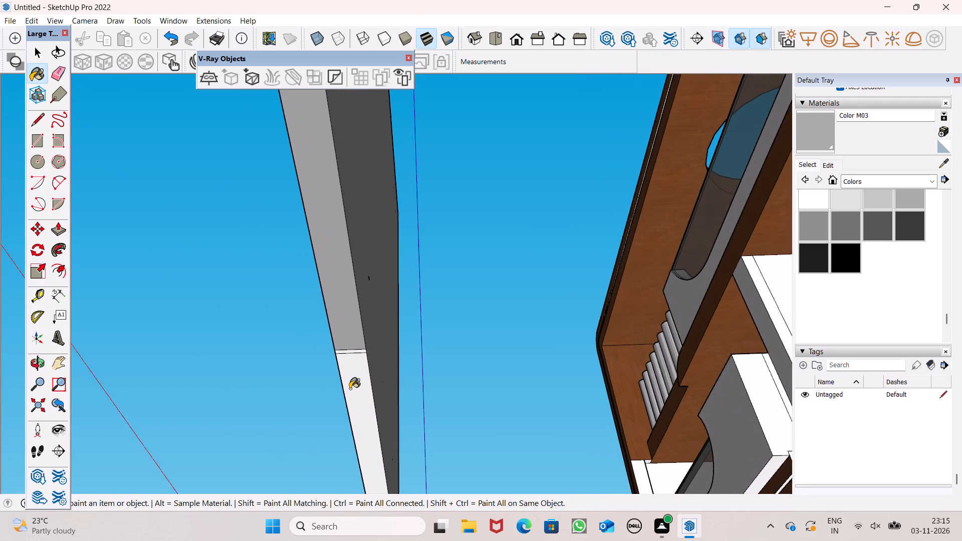
scroll(350, 389, up, 3)
click(352, 380)
click(351, 335)
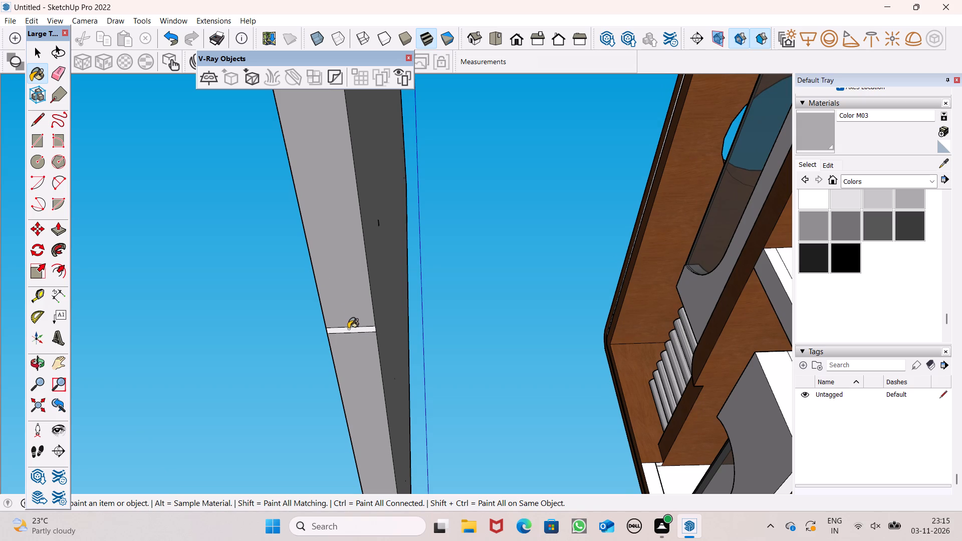
click(349, 332)
click(394, 291)
Erase the two central strip lines crossing the panel's bottom edge.
click(66, 71)
drag(344, 319, 347, 336)
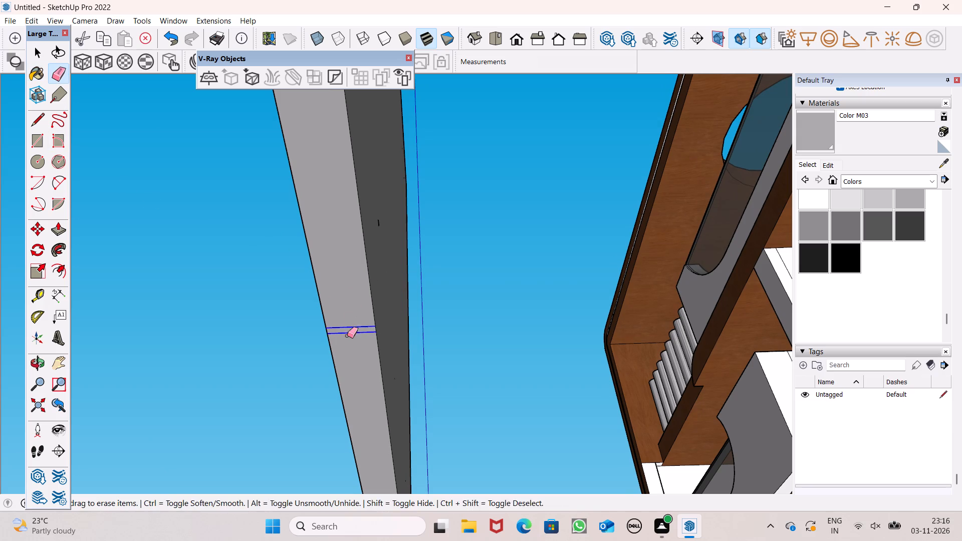
drag(347, 336, 348, 341)
Erase the stray line fragment left on the panel's reverse face.
middle_drag(357, 338, 318, 370)
drag(376, 237, 369, 233)
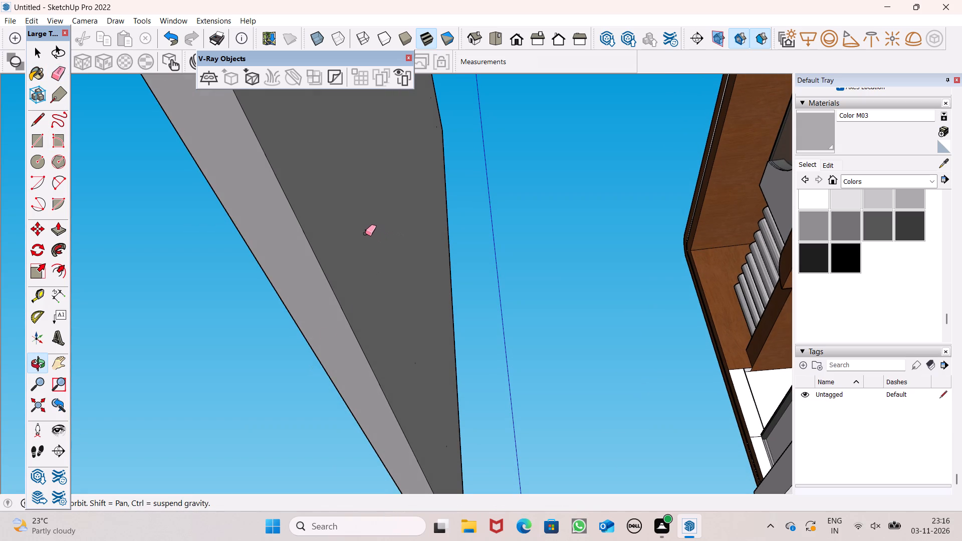
drag(367, 231, 377, 233)
Paint the panel's opposite upright side edge with Color M03.
middle_drag(352, 290, 588, 382)
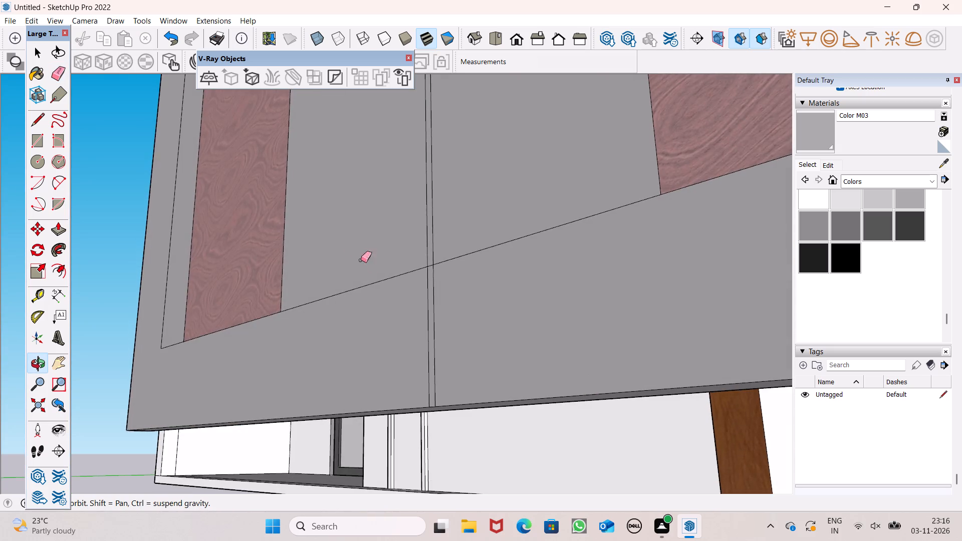
scroll(345, 245, down, 5)
middle_drag(328, 262, 574, 355)
scroll(397, 274, down, 6)
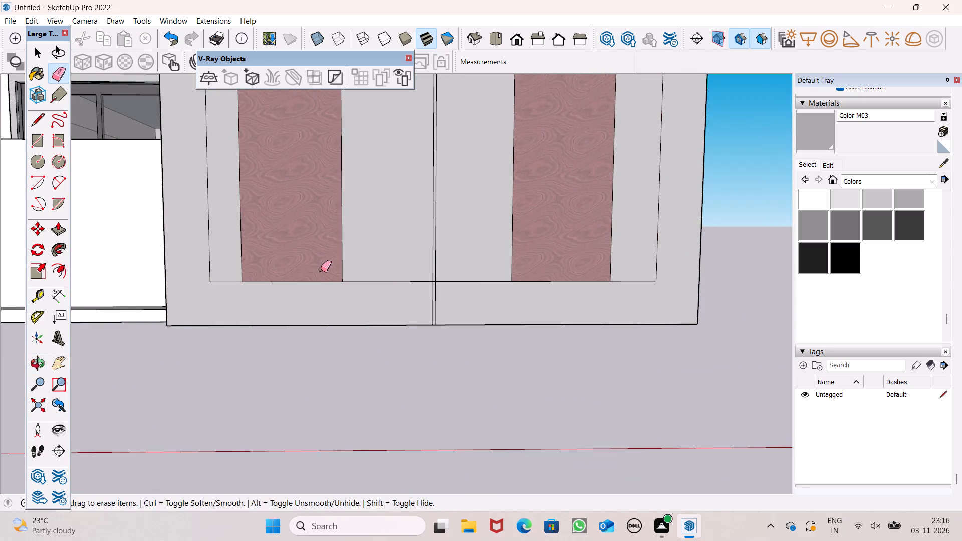
middle_drag(324, 269, 687, 380)
click(817, 145)
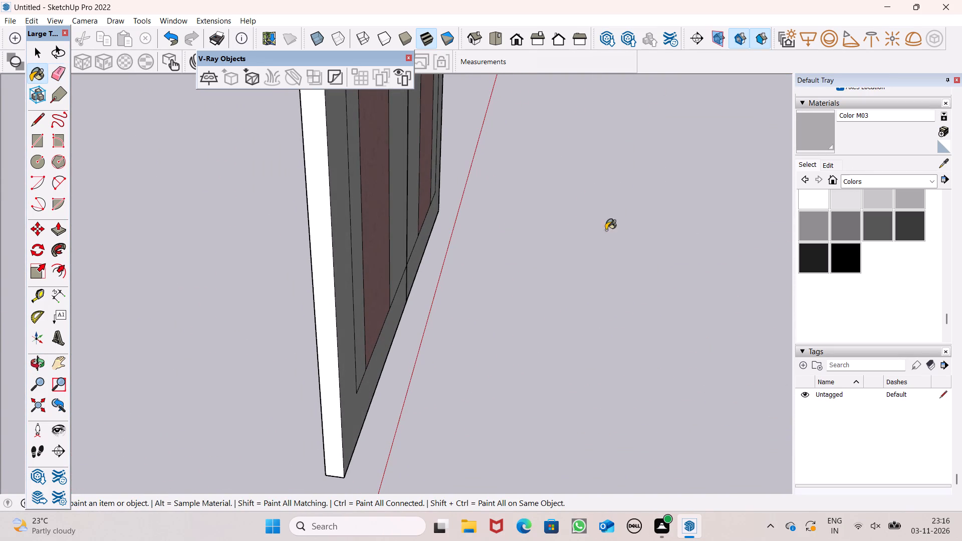
click(317, 283)
Erase the two central strip lines crossing the panel's top edge and the stray line fragment on its reverse face.
middle_drag(467, 326, 538, 380)
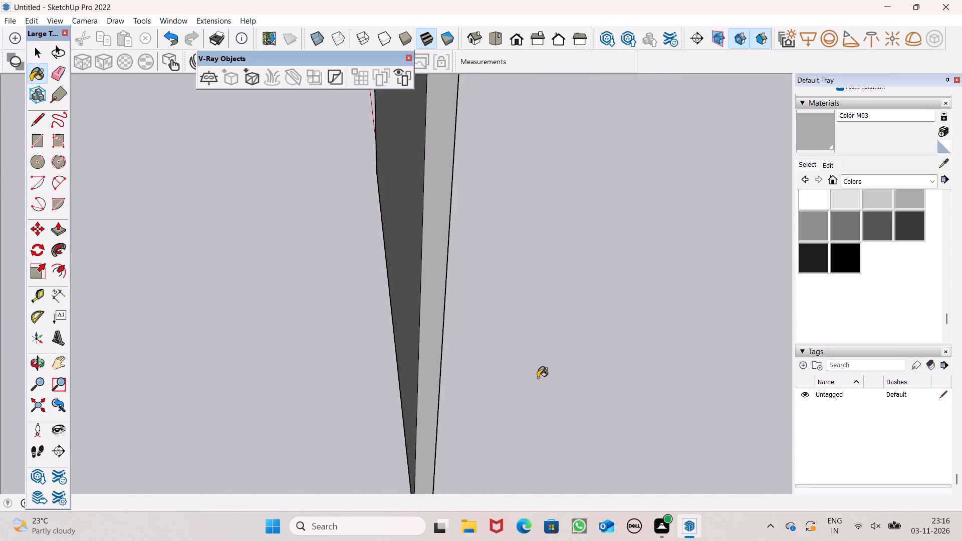
scroll(537, 355, down, 6)
scroll(486, 255, down, 5)
scroll(474, 166, up, 9)
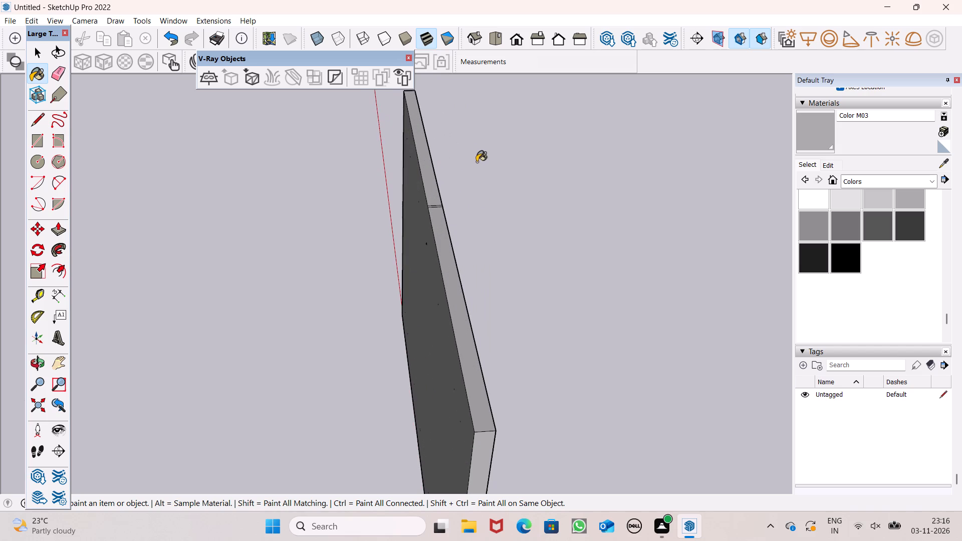
scroll(417, 166, up, 4)
click(64, 72)
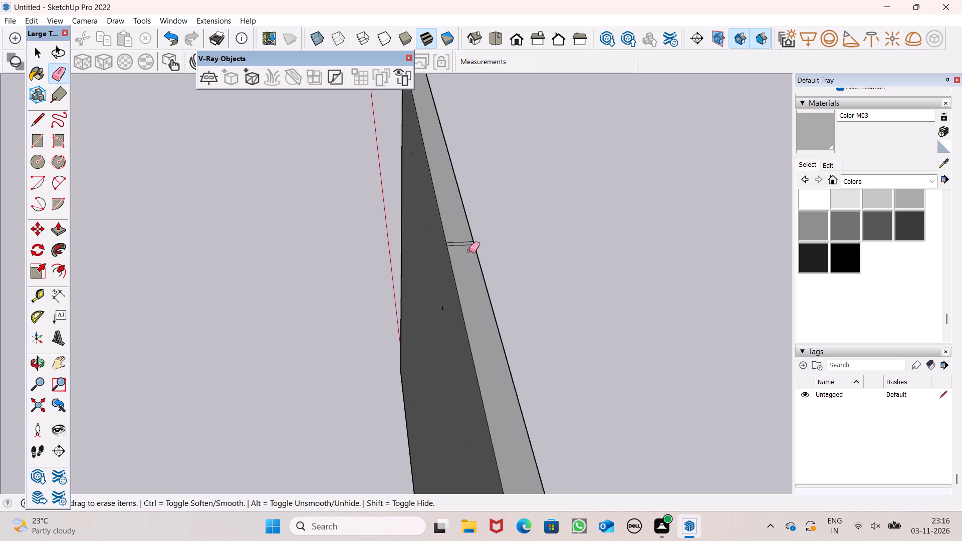
scroll(475, 255, up, 3)
drag(453, 232, 453, 251)
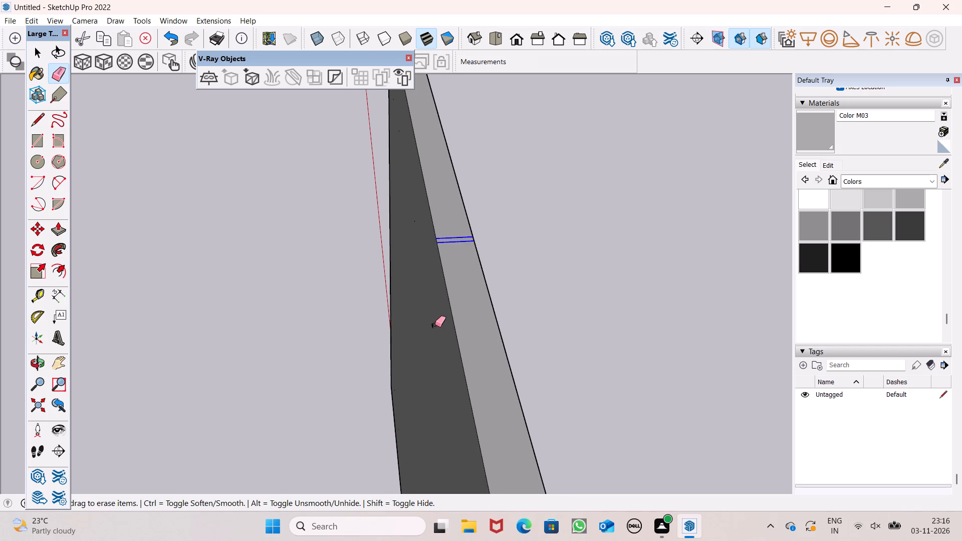
drag(435, 325, 426, 324)
Push the top and middle segments of the panel's central strip about 5/16 inch into the front face.
scroll(605, 333, down, 1)
middle_drag(433, 340, 211, 254)
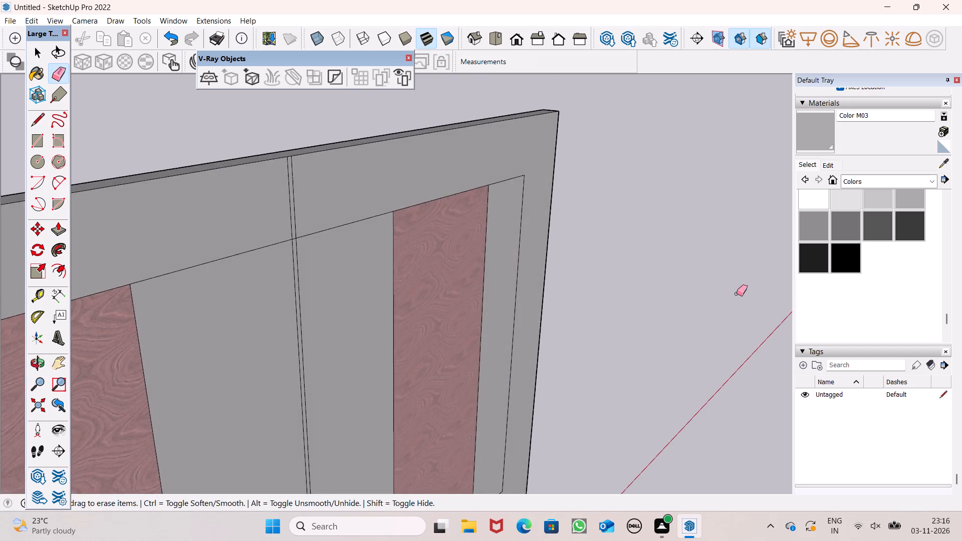
scroll(739, 298, down, 2)
scroll(739, 298, up, 1)
scroll(739, 298, down, 2)
middle_drag(749, 322, 495, 306)
scroll(550, 262, down, 3)
middle_drag(550, 262, 552, 298)
scroll(464, 247, up, 7)
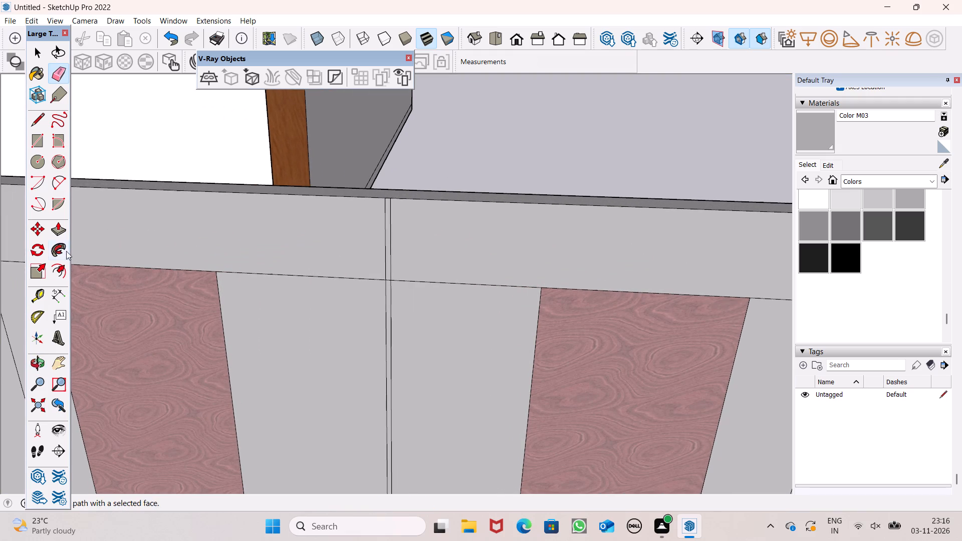
click(59, 232)
middle_drag(346, 260, 342, 294)
scroll(371, 282, up, 8)
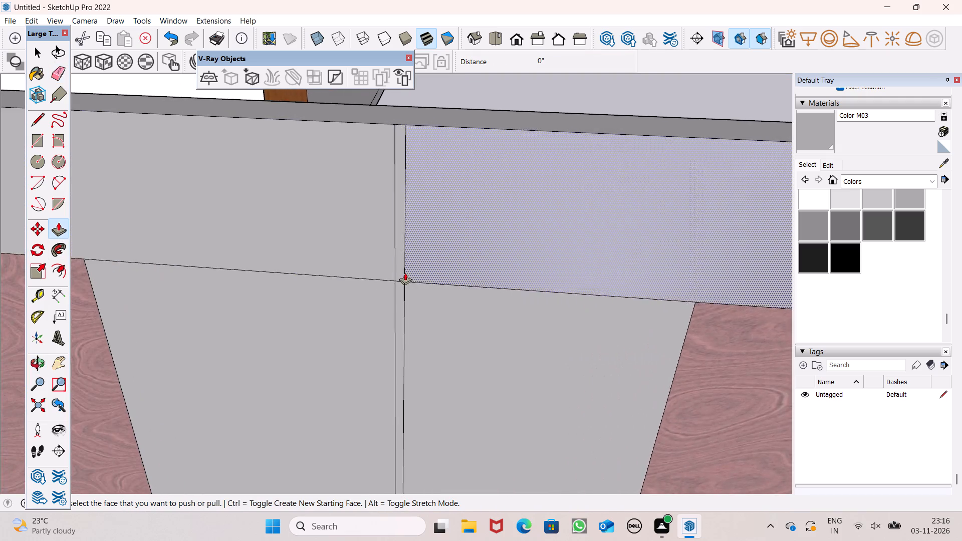
scroll(405, 273, up, 5)
drag(397, 277, 396, 270)
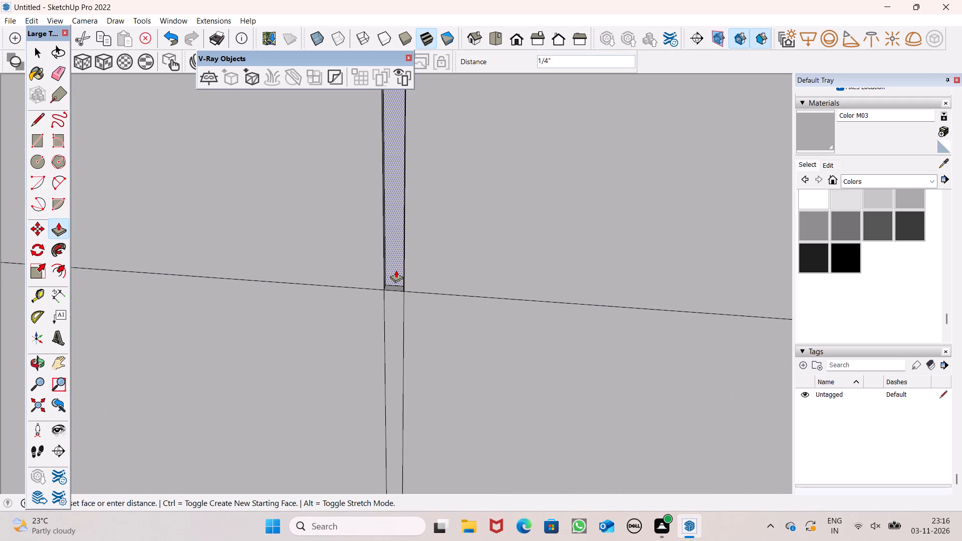
drag(396, 270, 396, 269)
drag(393, 293, 395, 279)
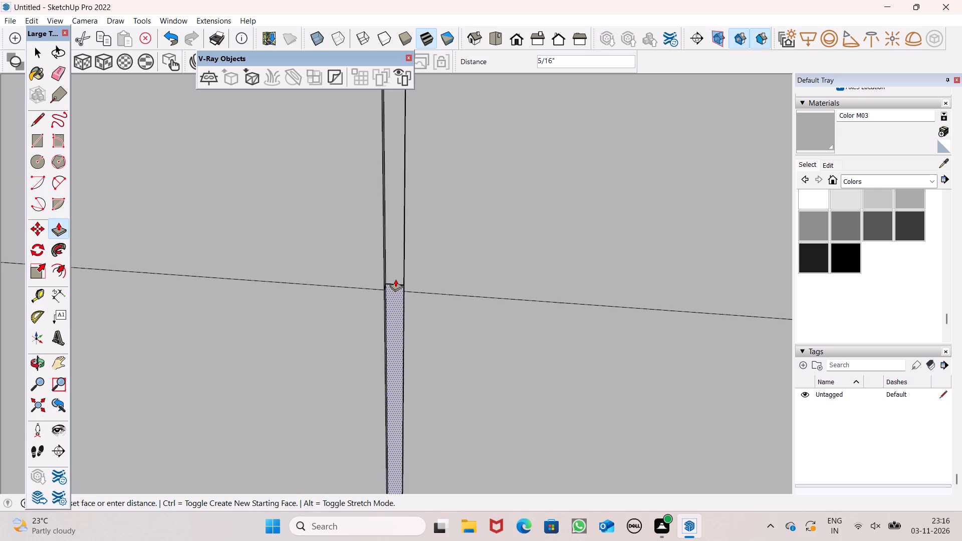
drag(395, 279, 398, 258)
scroll(397, 226, down, 7)
scroll(459, 183, down, 5)
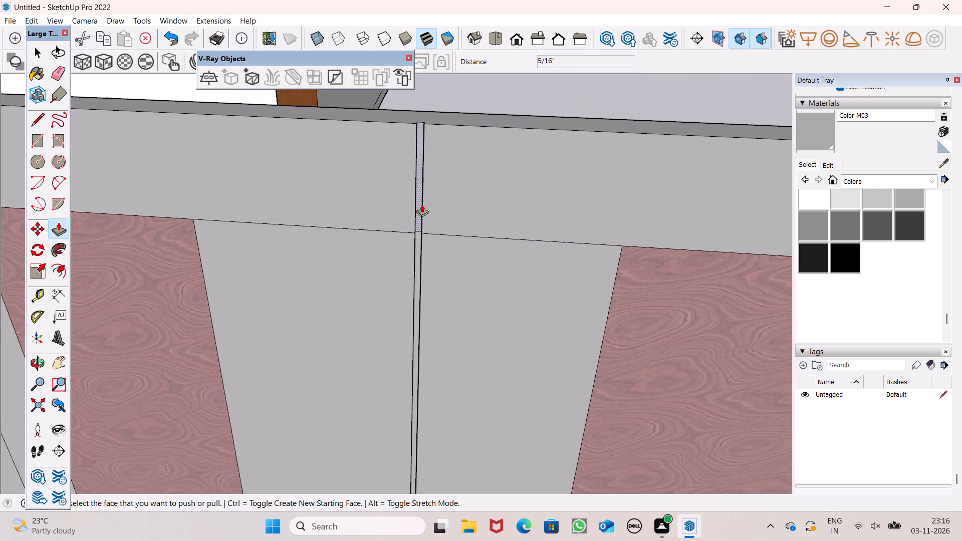
Erase the short line dividing the top and middle segments inside the recessed central groove.
click(55, 71)
scroll(412, 224, up, 7)
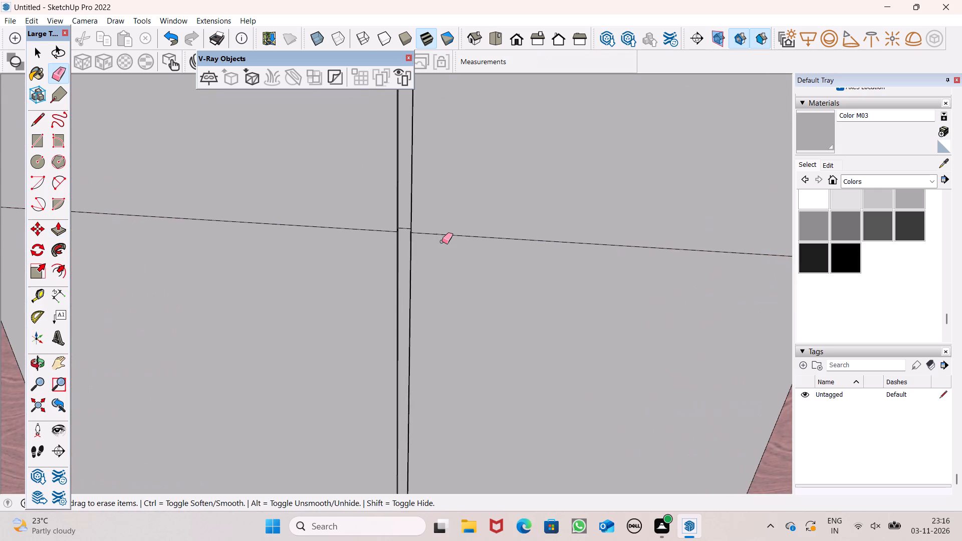
scroll(383, 236, up, 12)
drag(424, 225, 429, 222)
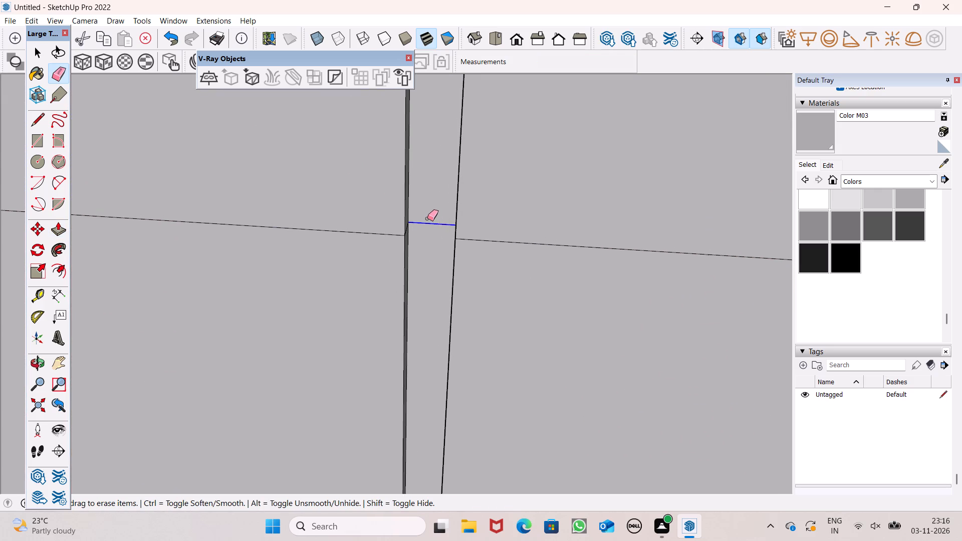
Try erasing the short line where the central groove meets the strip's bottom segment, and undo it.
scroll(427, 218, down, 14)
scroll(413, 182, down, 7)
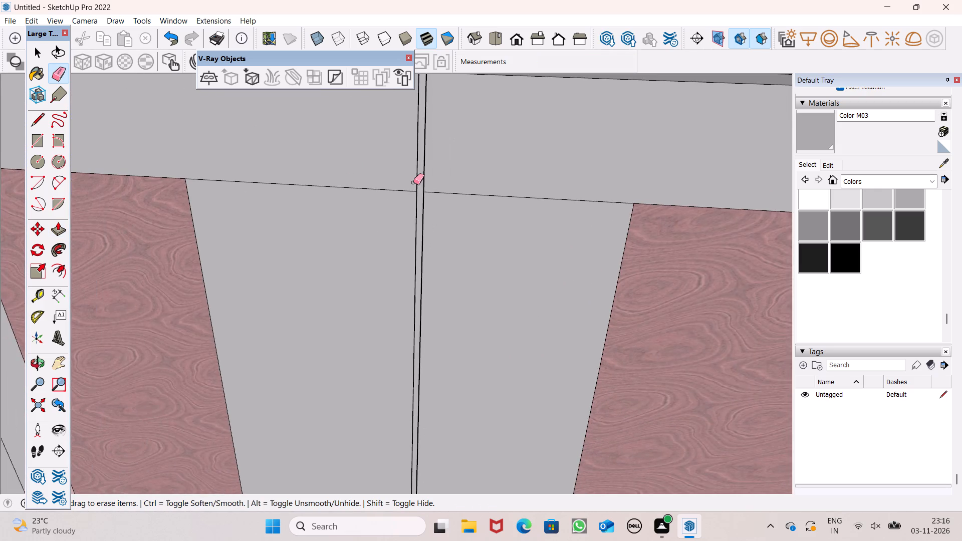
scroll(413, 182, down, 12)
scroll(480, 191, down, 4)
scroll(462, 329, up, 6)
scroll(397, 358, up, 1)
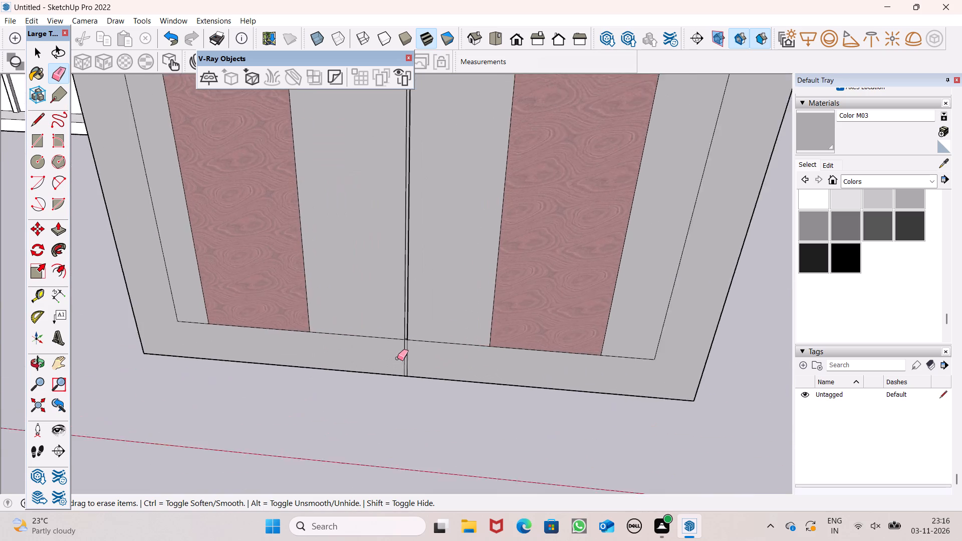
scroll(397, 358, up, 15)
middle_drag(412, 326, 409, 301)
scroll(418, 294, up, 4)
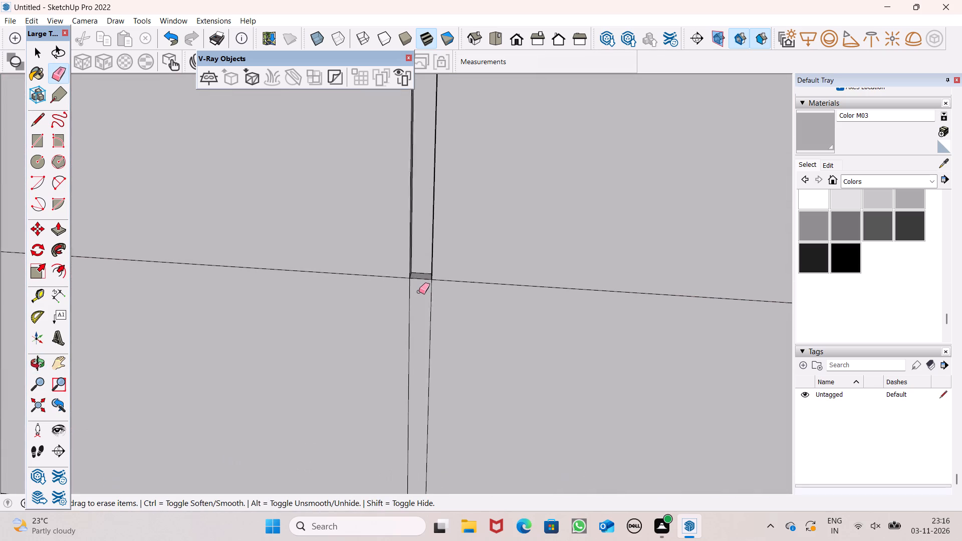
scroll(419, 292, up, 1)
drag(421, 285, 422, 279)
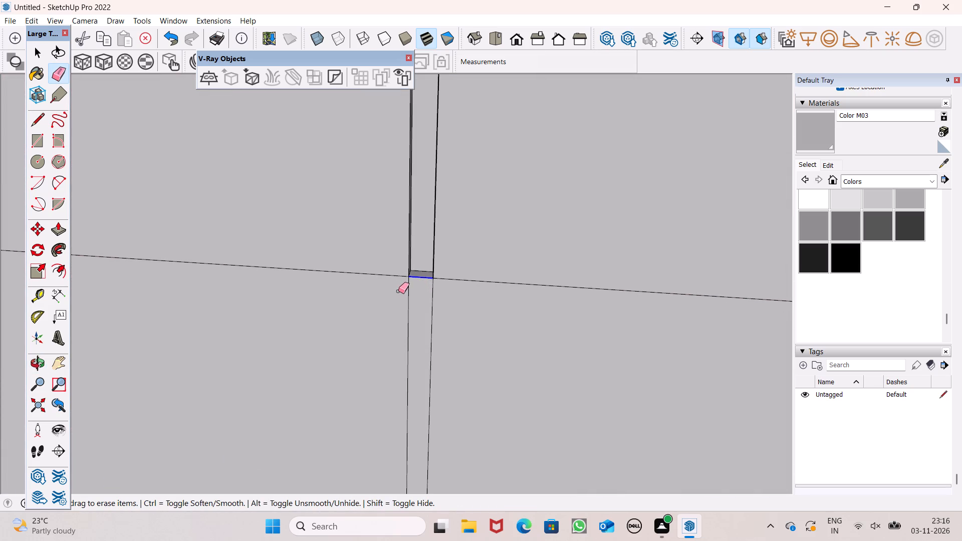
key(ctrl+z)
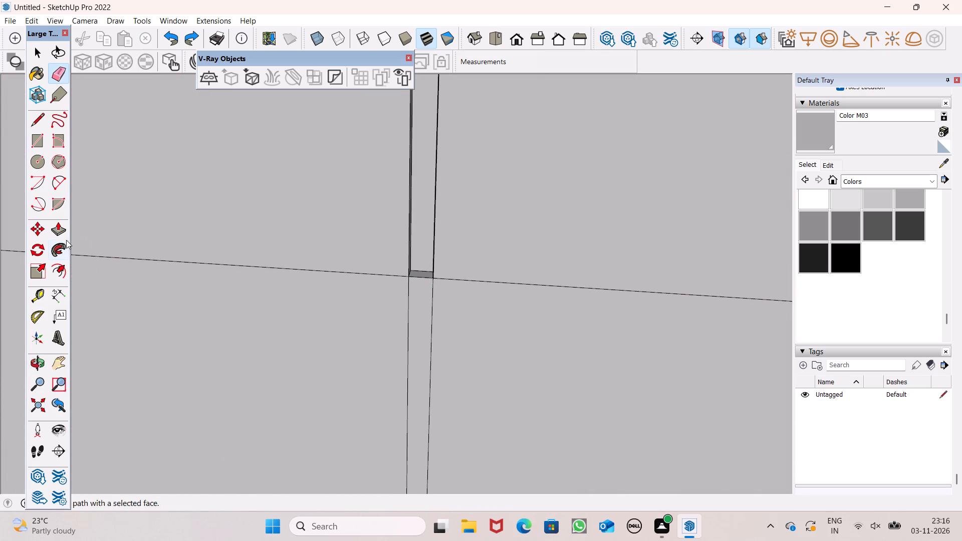
Push the central strip's bottom segment 5/16 inch inward, level with the recessed groove above it.
click(59, 232)
middle_drag(392, 309, 408, 369)
scroll(445, 264, up, 3)
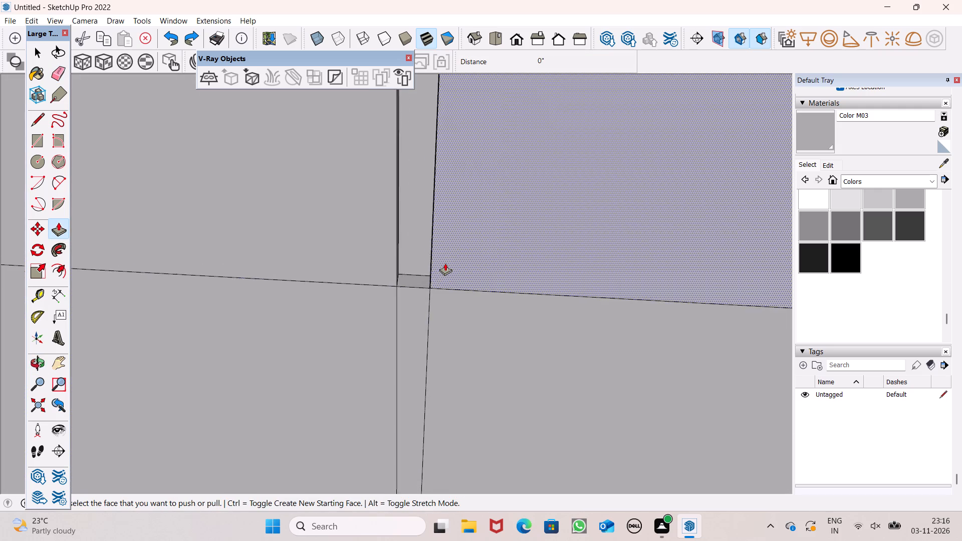
scroll(445, 263, up, 3)
drag(404, 303, 404, 254)
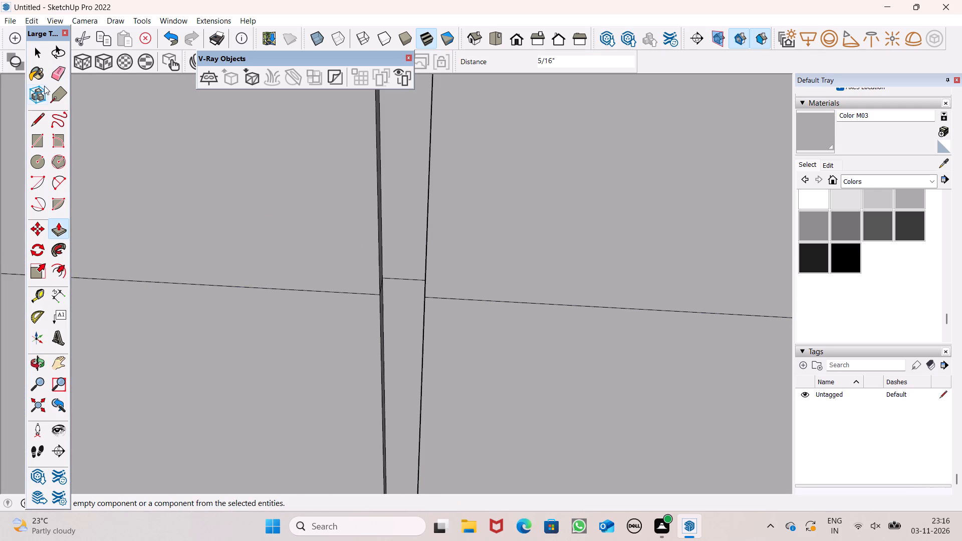
Erase the short line dividing the middle and bottom segments inside the central groove.
click(58, 75)
drag(400, 273, 400, 282)
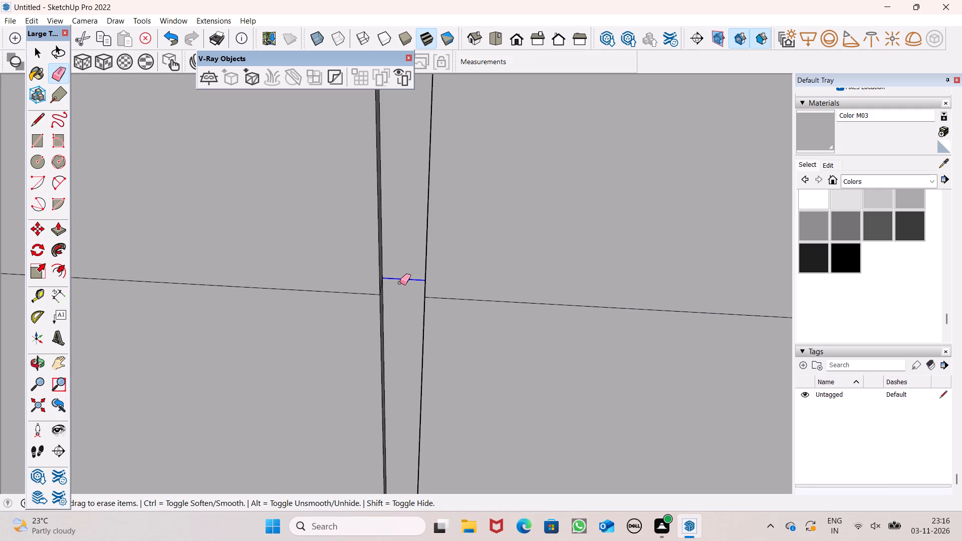
scroll(378, 306, down, 12)
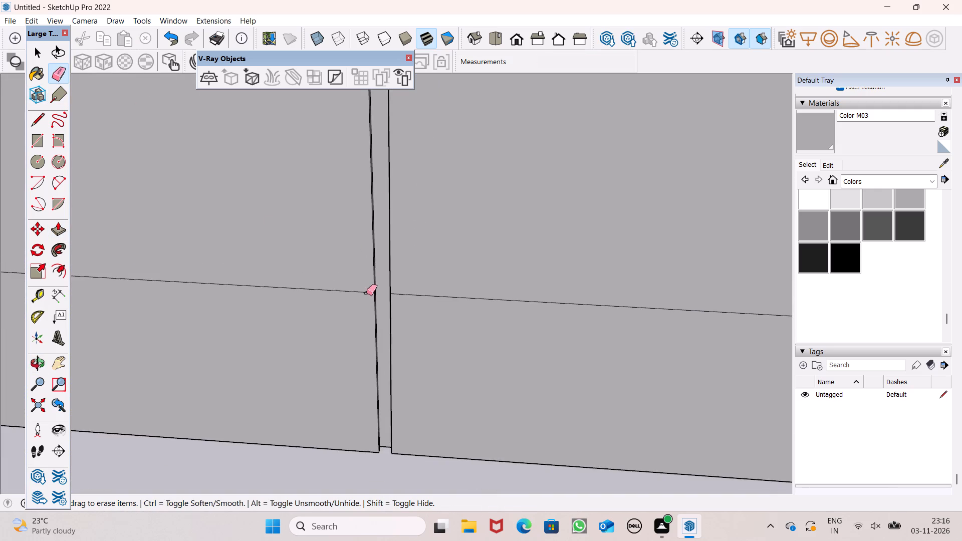
Examine the front of the whole two-leaf panel and its continuous central groove.
scroll(366, 293, down, 14)
scroll(416, 282, down, 7)
middle_drag(460, 308, 464, 290)
scroll(454, 321, down, 6)
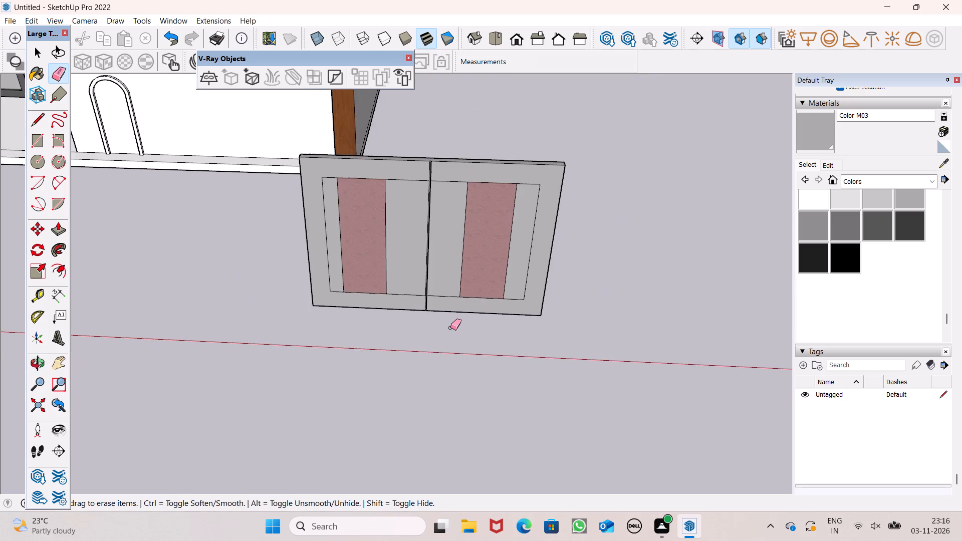
scroll(433, 162, up, 6)
scroll(451, 209, down, 5)
middle_drag(465, 307, 472, 280)
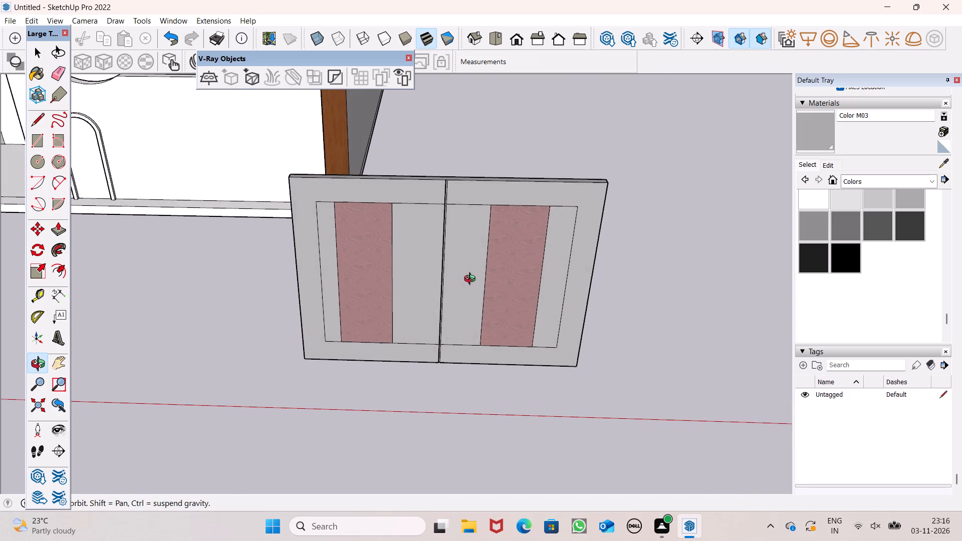
middle_drag(472, 280, 474, 275)
scroll(469, 305, up, 5)
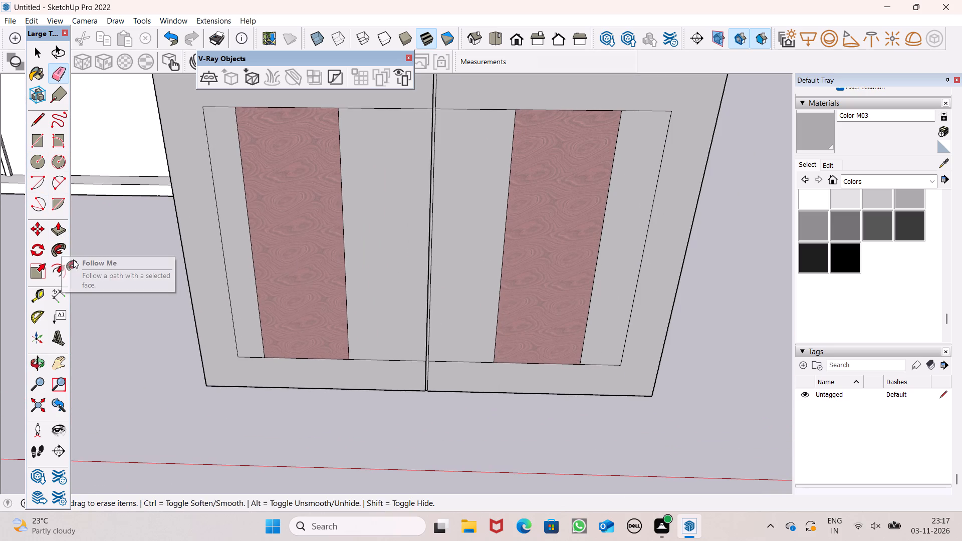
Draw a small square about 1 5/8 inches wide on the left leaf's inner grey area, close to the central groove.
click(28, 142)
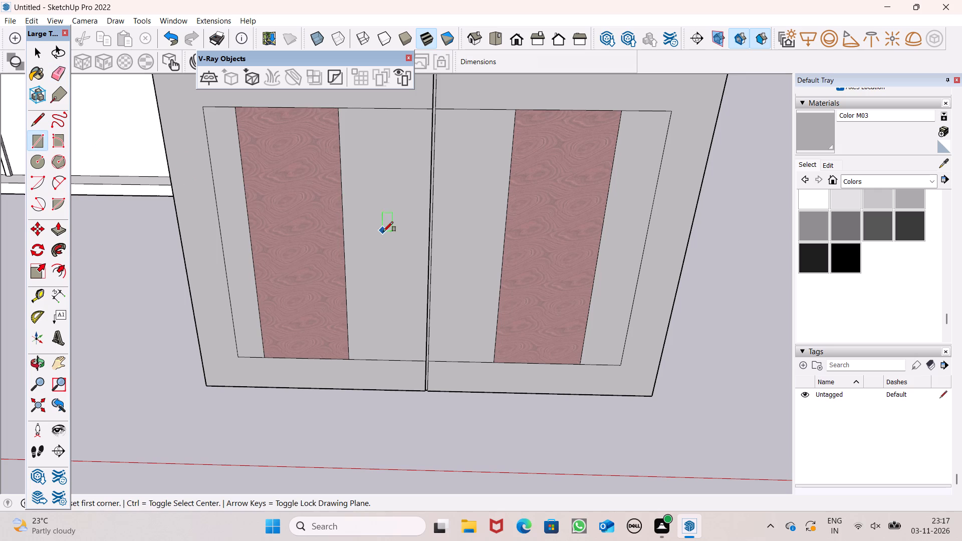
middle_drag(491, 262, 485, 227)
scroll(459, 228, up, 3)
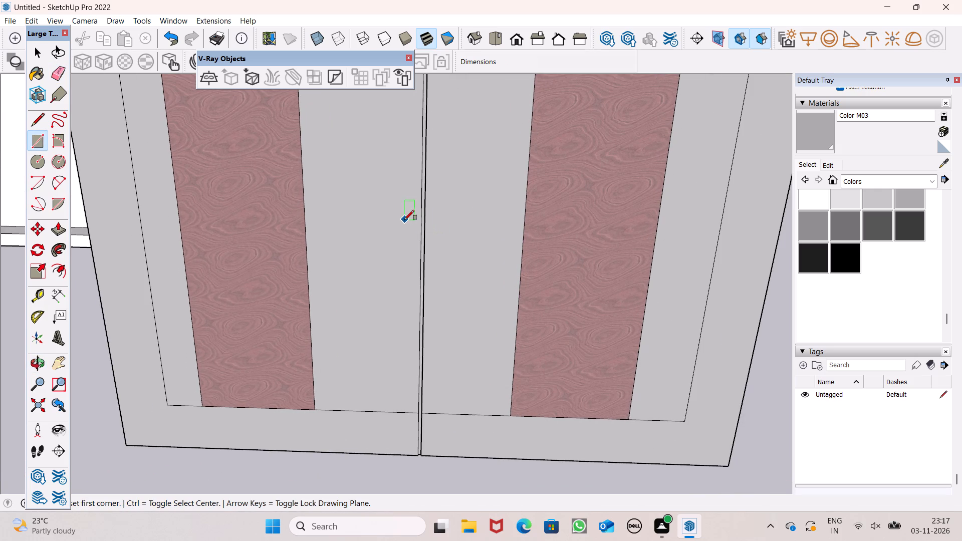
scroll(402, 208, down, 2)
scroll(444, 219, down, 4)
middle_drag(470, 209, 468, 169)
scroll(425, 200, up, 5)
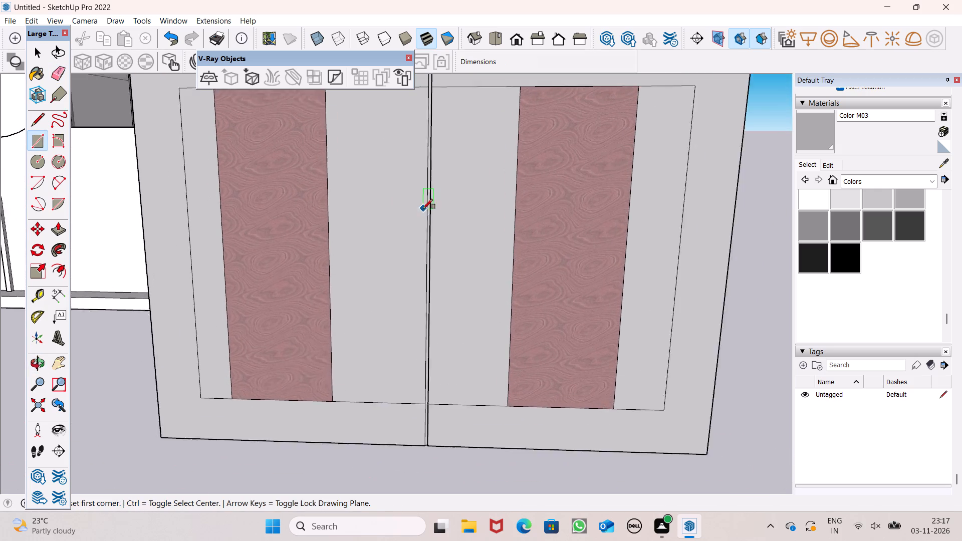
scroll(409, 217, up, 3)
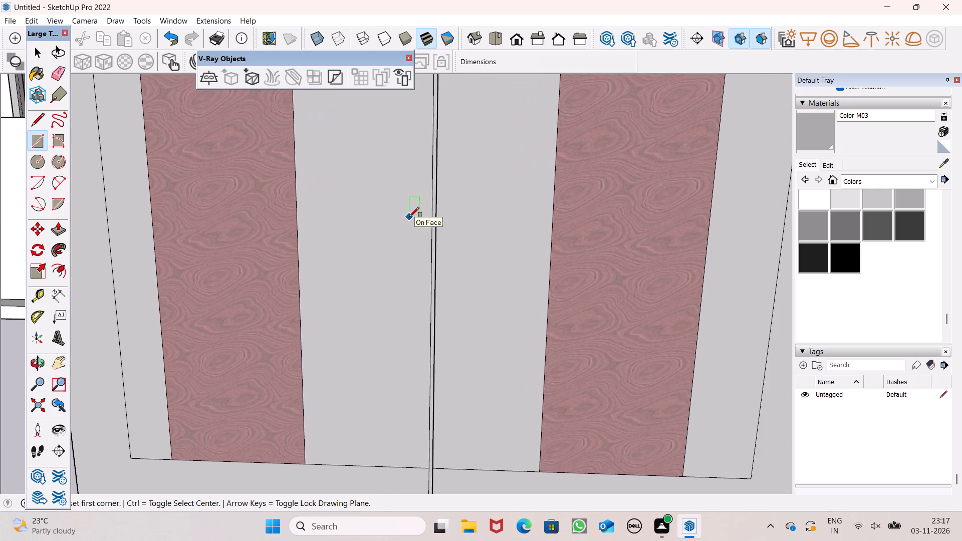
click(409, 217)
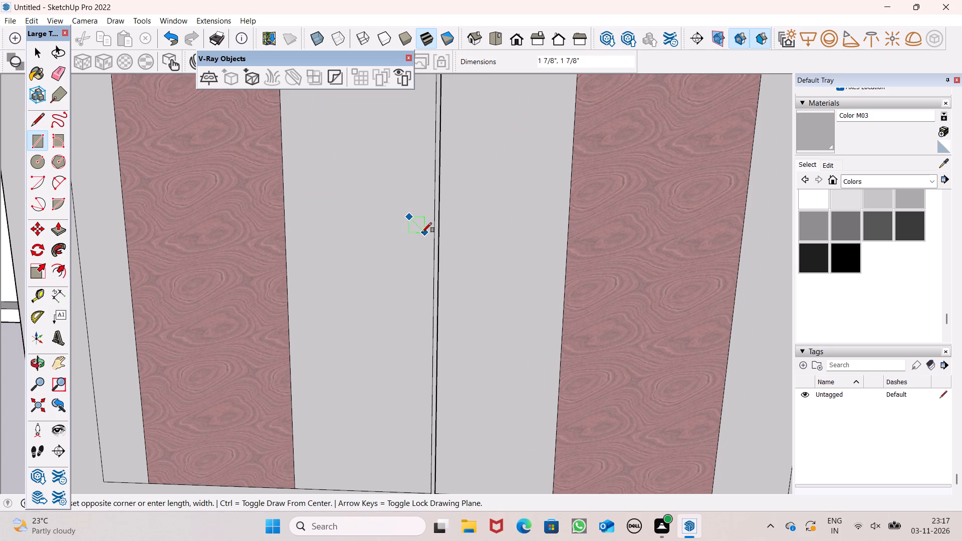
scroll(420, 231, up, 6)
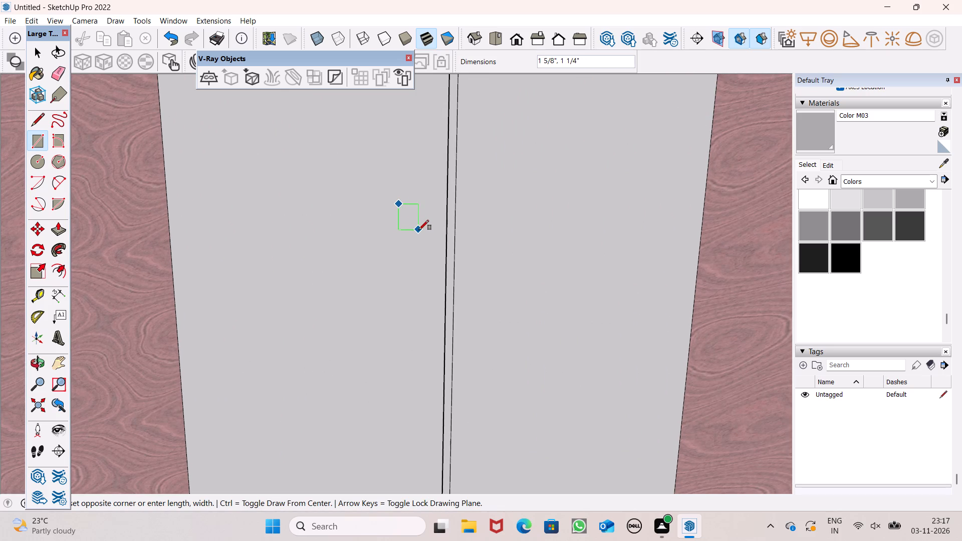
click(422, 230)
Copy the small square across the central groove onto the right leaf, about 4 13/16 inches away.
key(space)
double_click(417, 222)
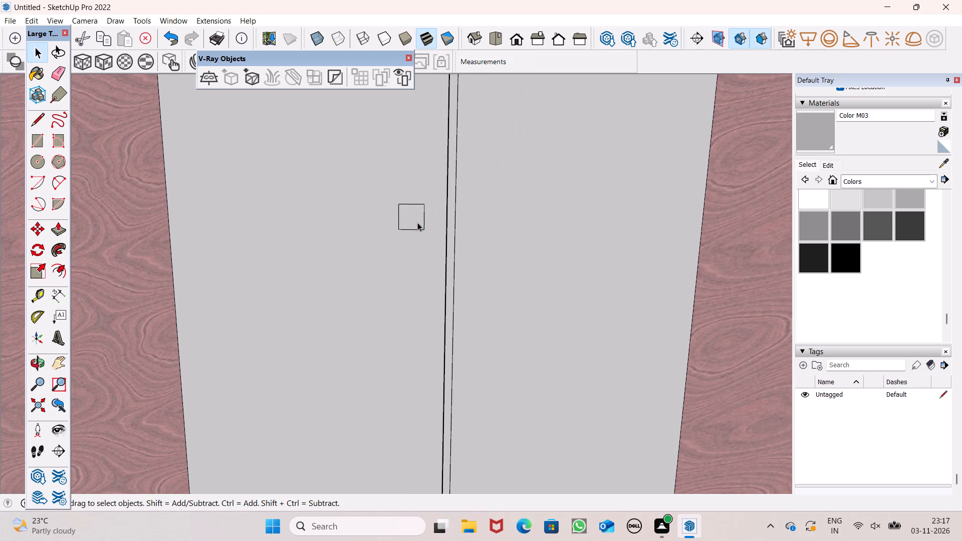
scroll(398, 225, down, 4)
key(m)
key(Return)
scroll(465, 244, up, 5)
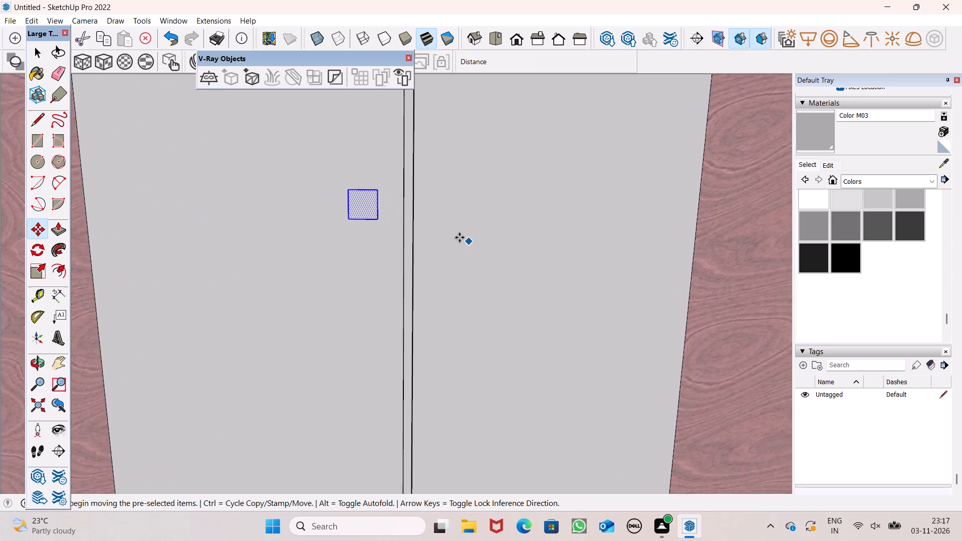
scroll(459, 237, up, 1)
drag(368, 217, 466, 224)
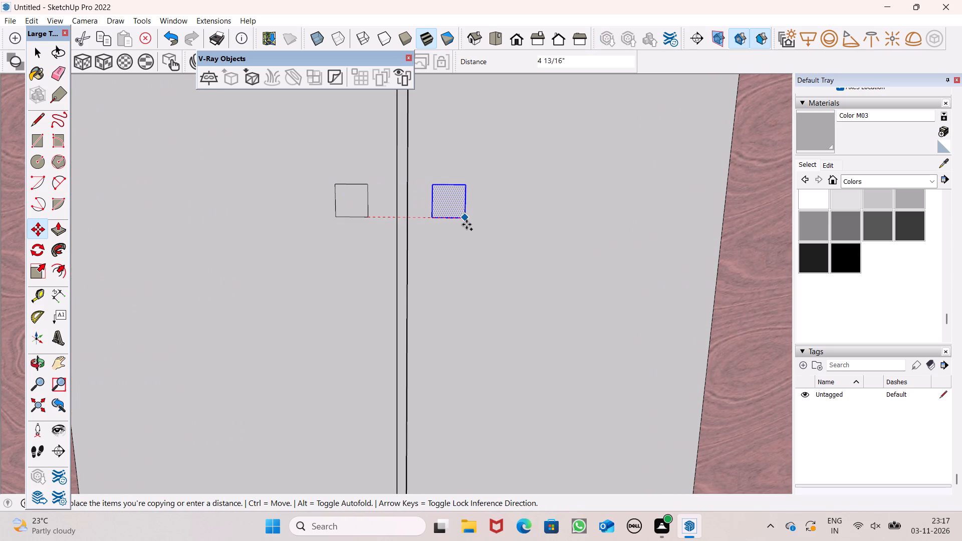
drag(466, 224, 468, 225)
scroll(468, 234, down, 6)
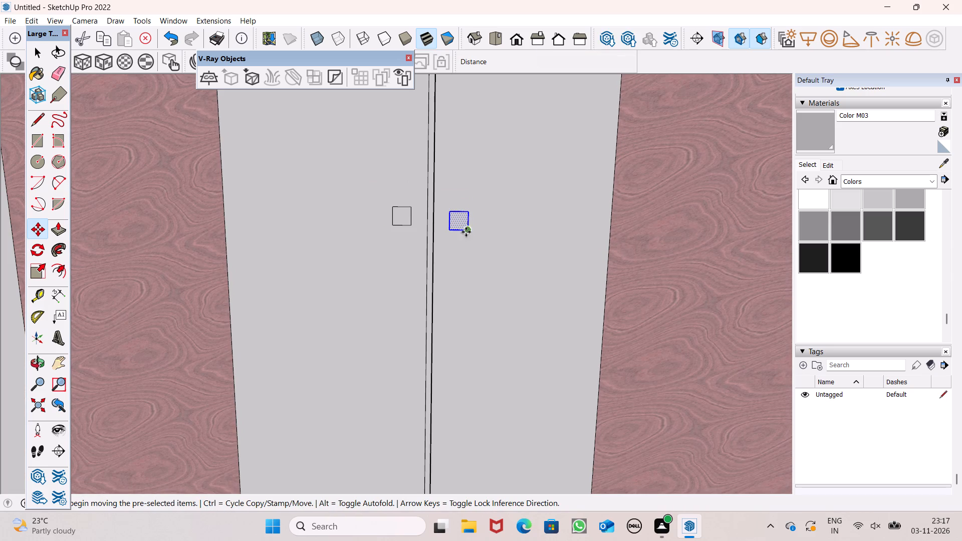
scroll(471, 223, up, 5)
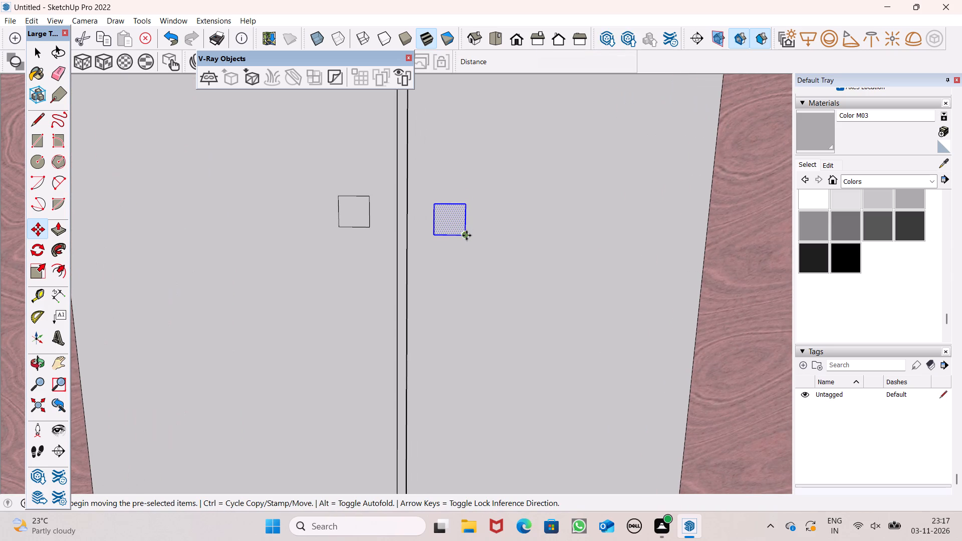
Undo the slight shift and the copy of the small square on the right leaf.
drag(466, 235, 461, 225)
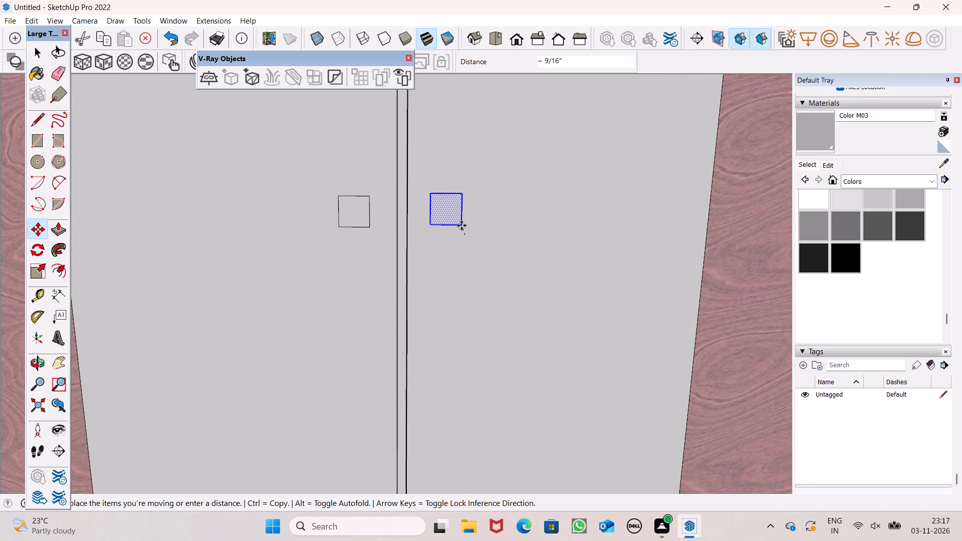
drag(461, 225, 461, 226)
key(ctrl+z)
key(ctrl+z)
Copy the left leaf's small square horizontally across the central groove onto the right leaf, 5 inches away.
key(space)
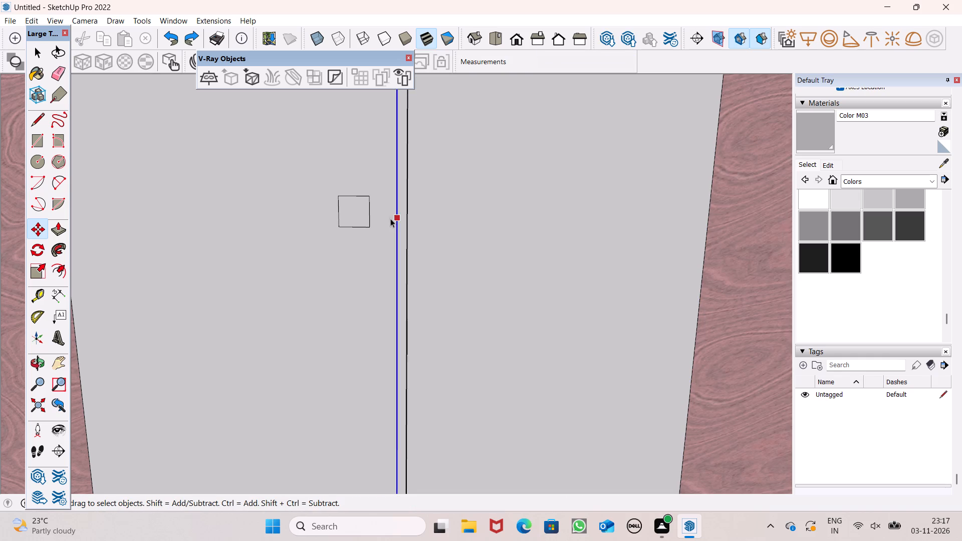
double_click(344, 216)
scroll(373, 230, up, 1)
middle_drag(373, 230, 366, 230)
key(m)
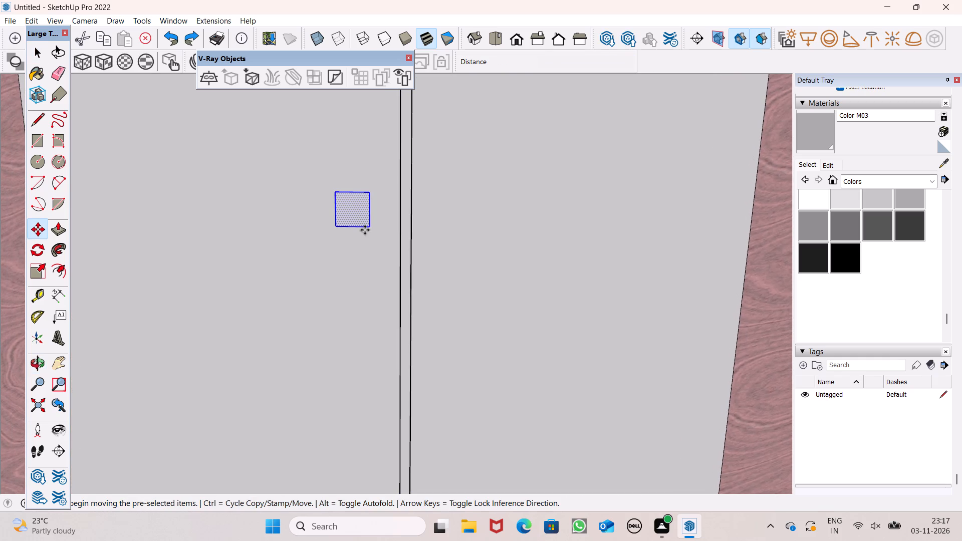
key(Return)
scroll(394, 219, up, 3)
drag(363, 229, 399, 229)
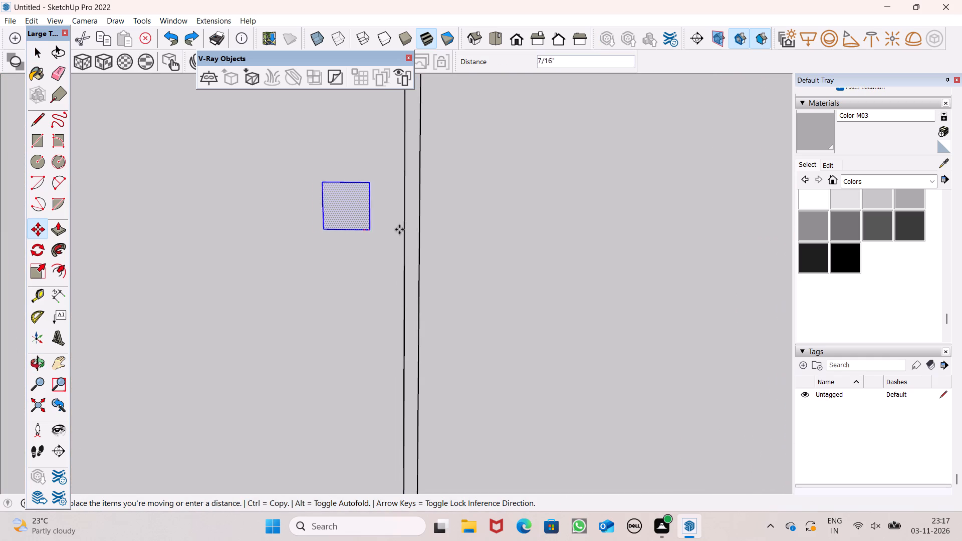
drag(399, 229, 509, 229)
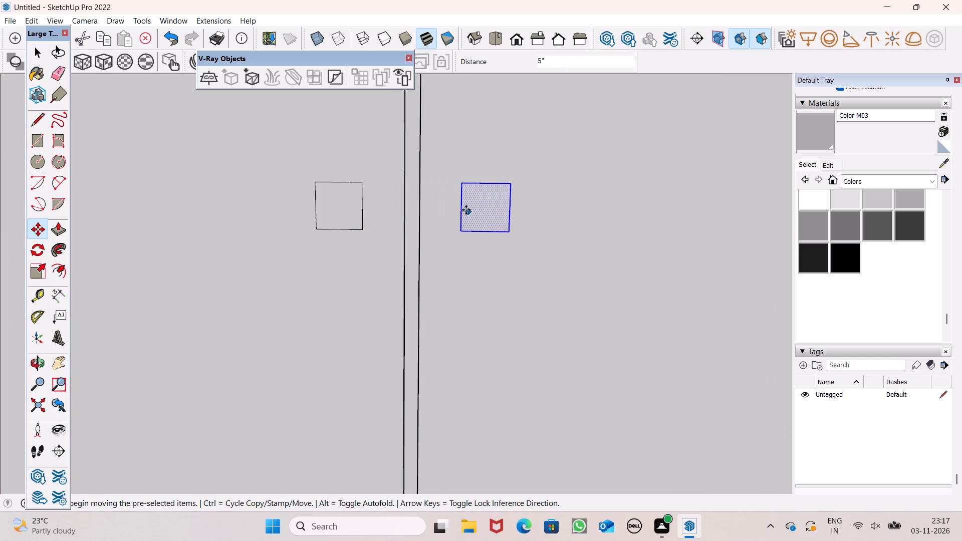
scroll(464, 209, down, 6)
key(space)
scroll(448, 209, down, 17)
middle_drag(453, 244, 471, 245)
scroll(442, 267, down, 5)
click(593, 291)
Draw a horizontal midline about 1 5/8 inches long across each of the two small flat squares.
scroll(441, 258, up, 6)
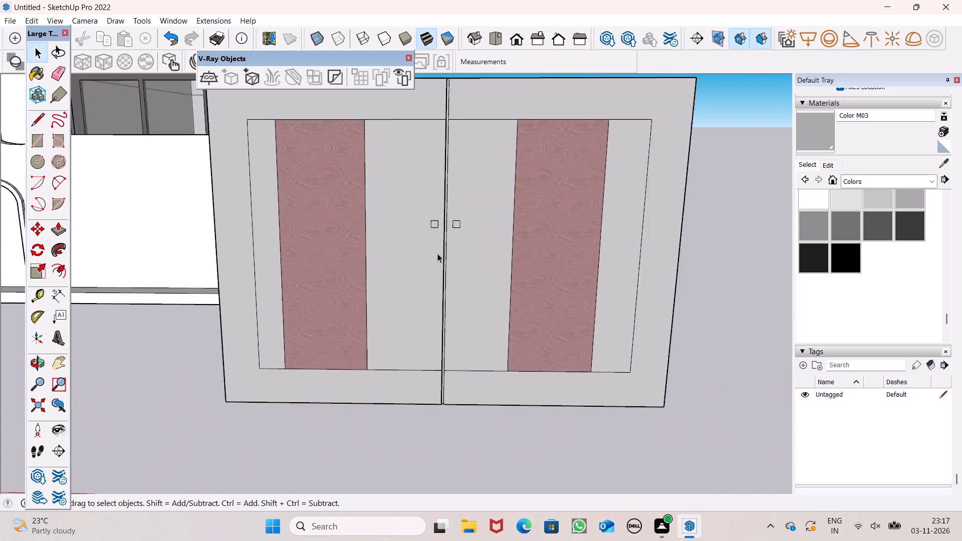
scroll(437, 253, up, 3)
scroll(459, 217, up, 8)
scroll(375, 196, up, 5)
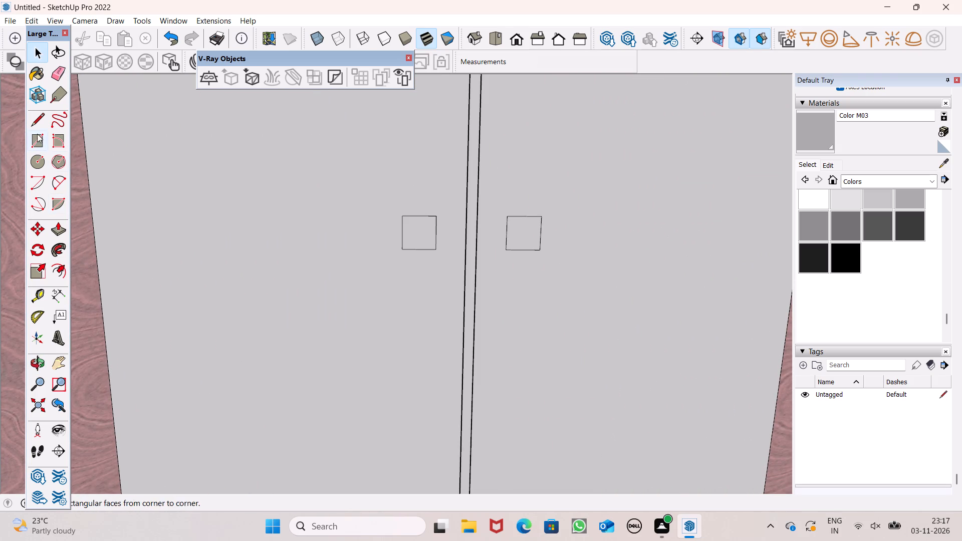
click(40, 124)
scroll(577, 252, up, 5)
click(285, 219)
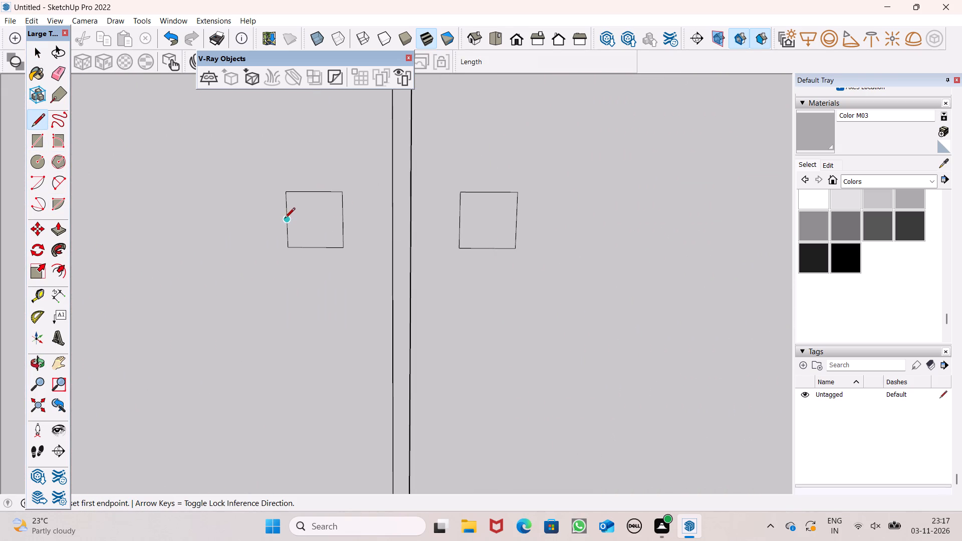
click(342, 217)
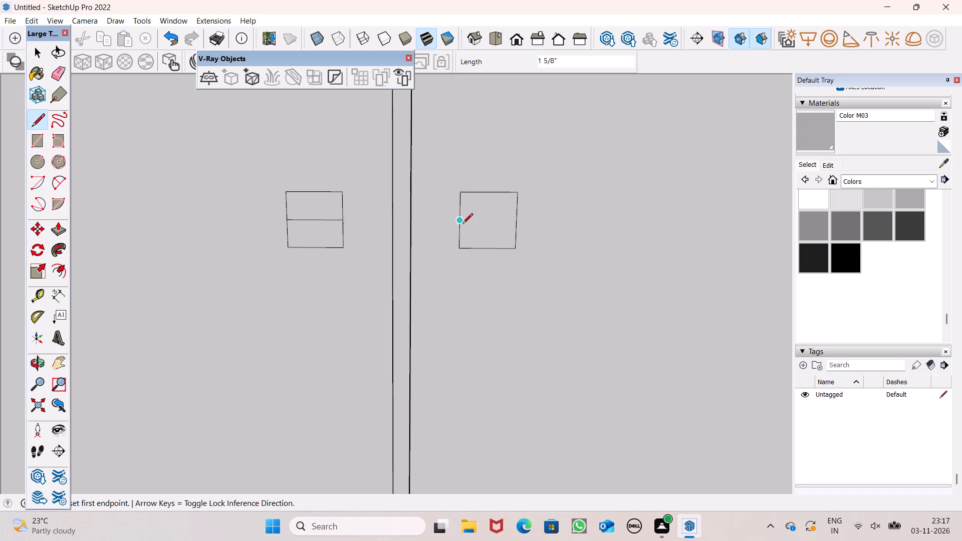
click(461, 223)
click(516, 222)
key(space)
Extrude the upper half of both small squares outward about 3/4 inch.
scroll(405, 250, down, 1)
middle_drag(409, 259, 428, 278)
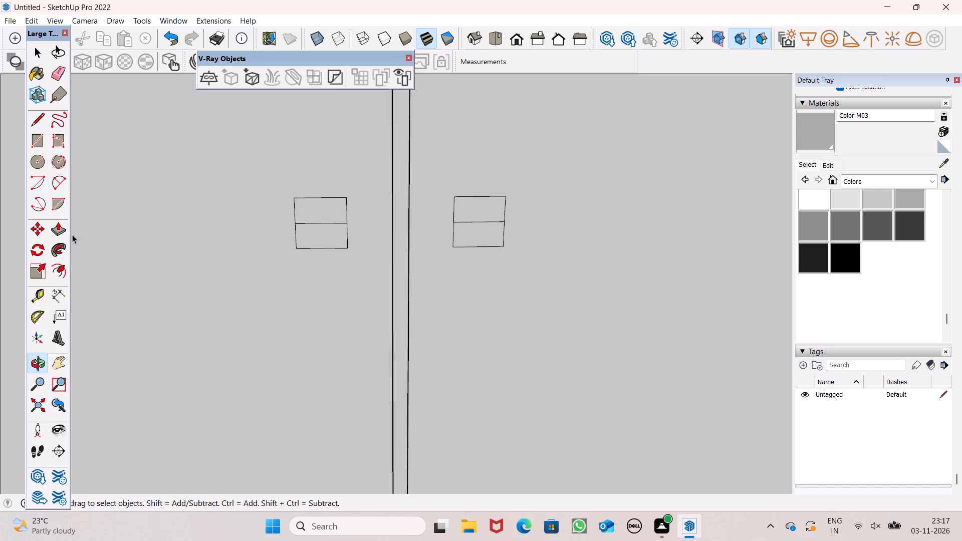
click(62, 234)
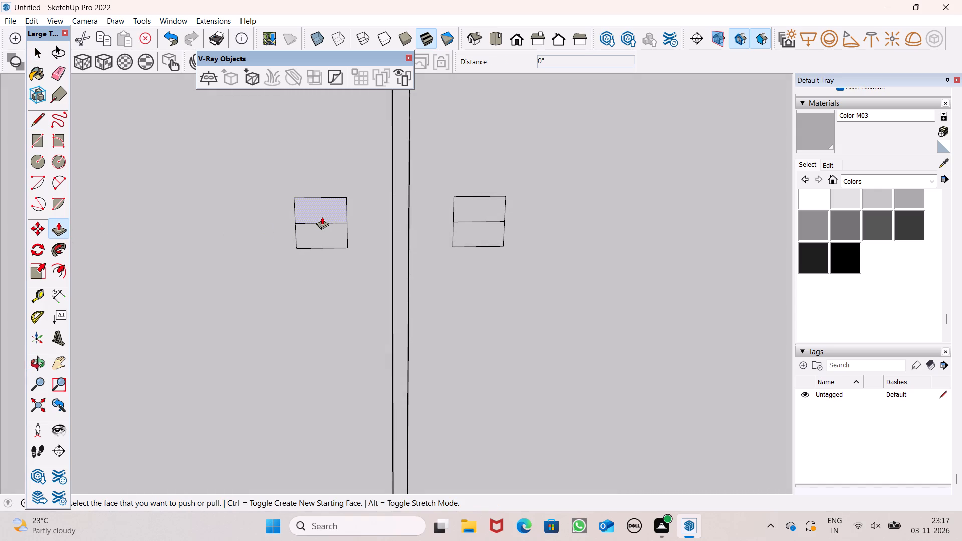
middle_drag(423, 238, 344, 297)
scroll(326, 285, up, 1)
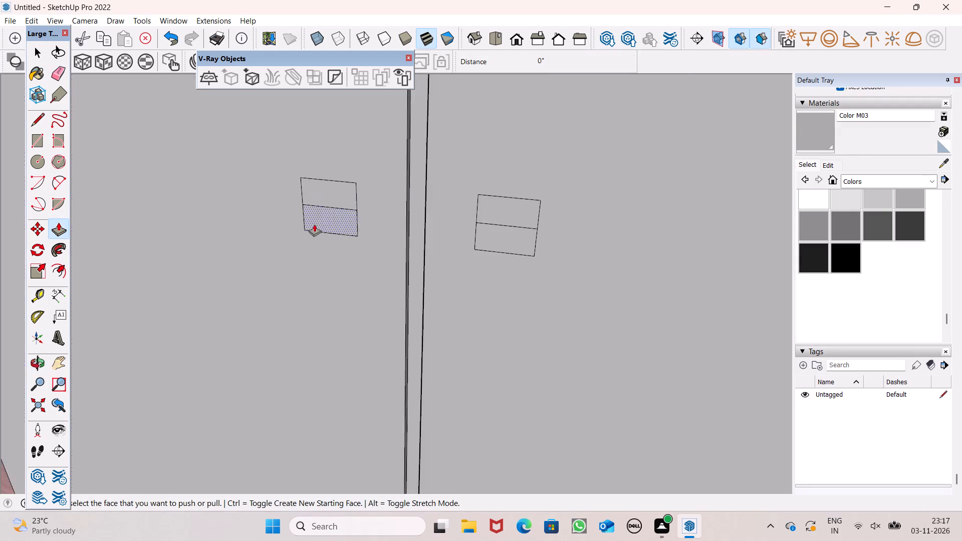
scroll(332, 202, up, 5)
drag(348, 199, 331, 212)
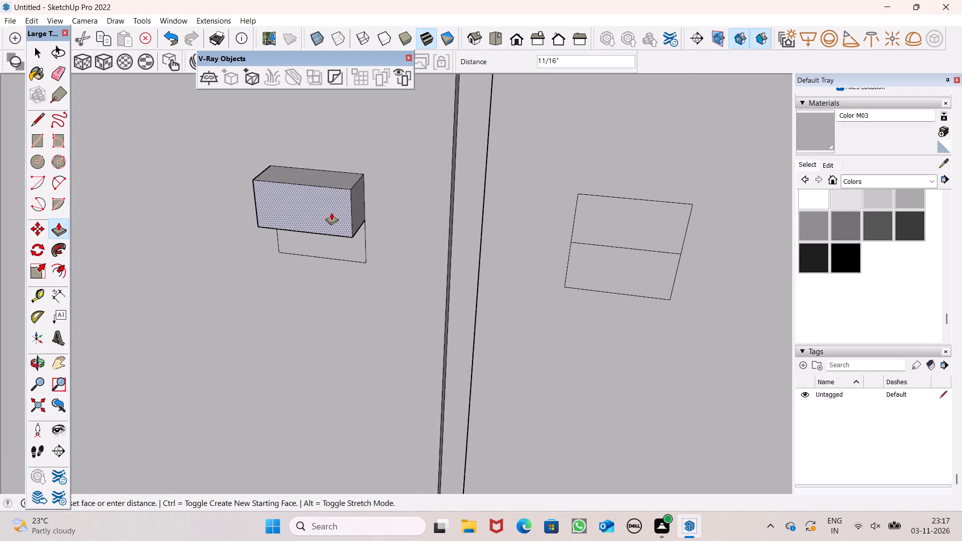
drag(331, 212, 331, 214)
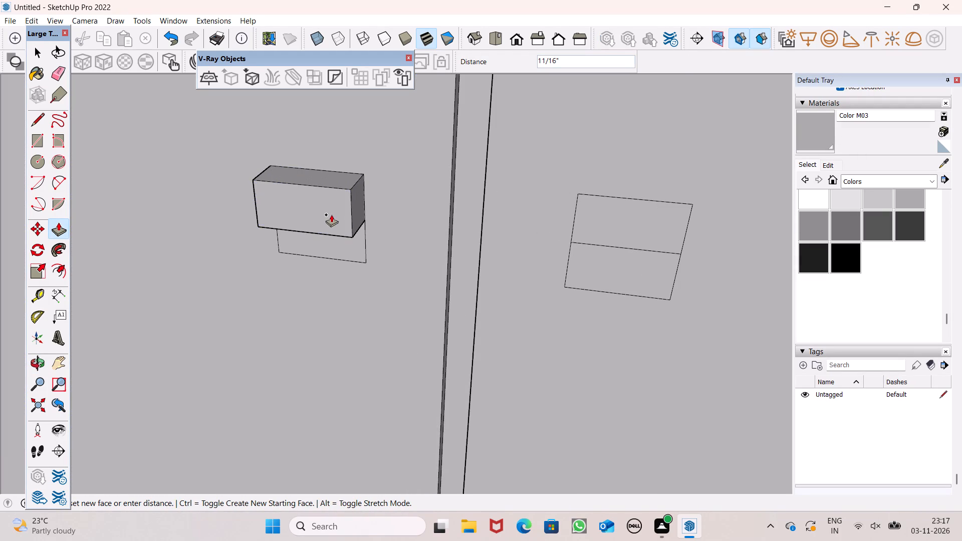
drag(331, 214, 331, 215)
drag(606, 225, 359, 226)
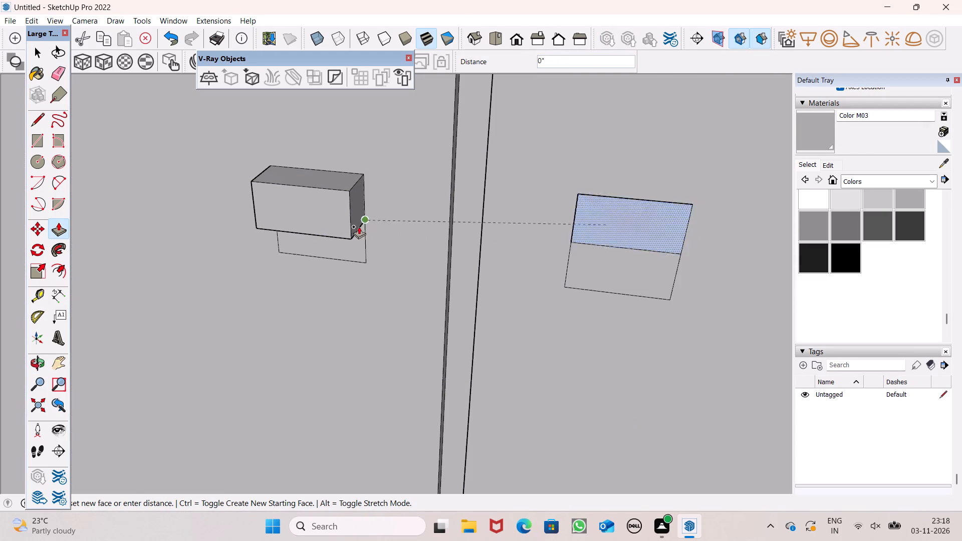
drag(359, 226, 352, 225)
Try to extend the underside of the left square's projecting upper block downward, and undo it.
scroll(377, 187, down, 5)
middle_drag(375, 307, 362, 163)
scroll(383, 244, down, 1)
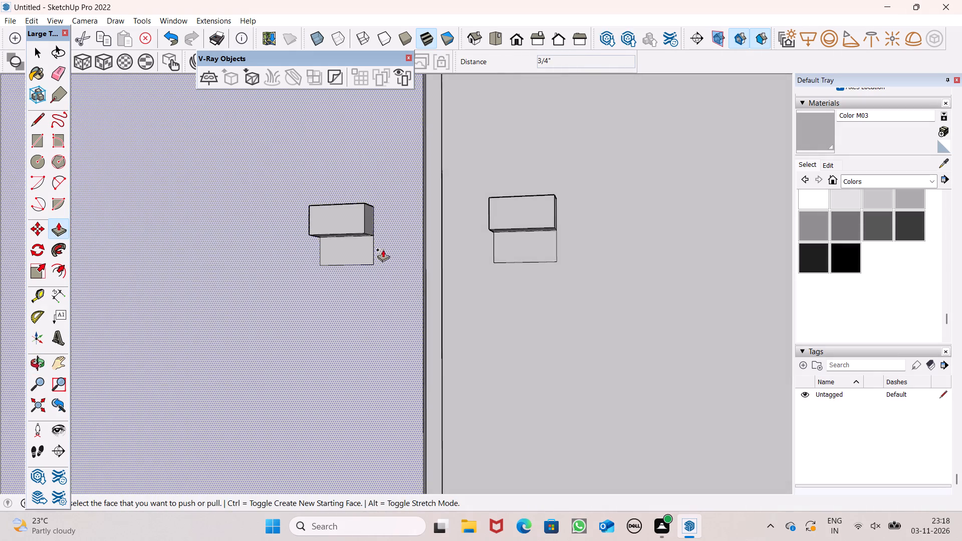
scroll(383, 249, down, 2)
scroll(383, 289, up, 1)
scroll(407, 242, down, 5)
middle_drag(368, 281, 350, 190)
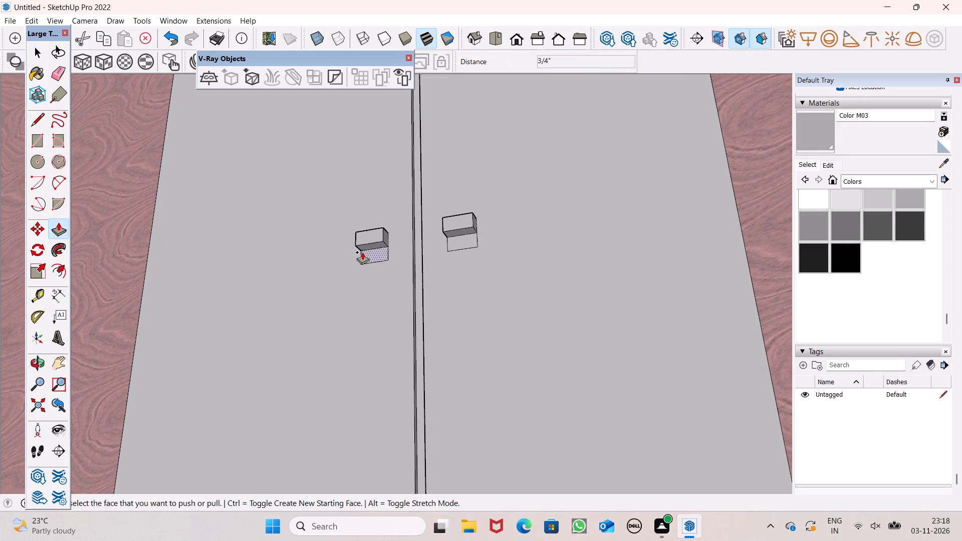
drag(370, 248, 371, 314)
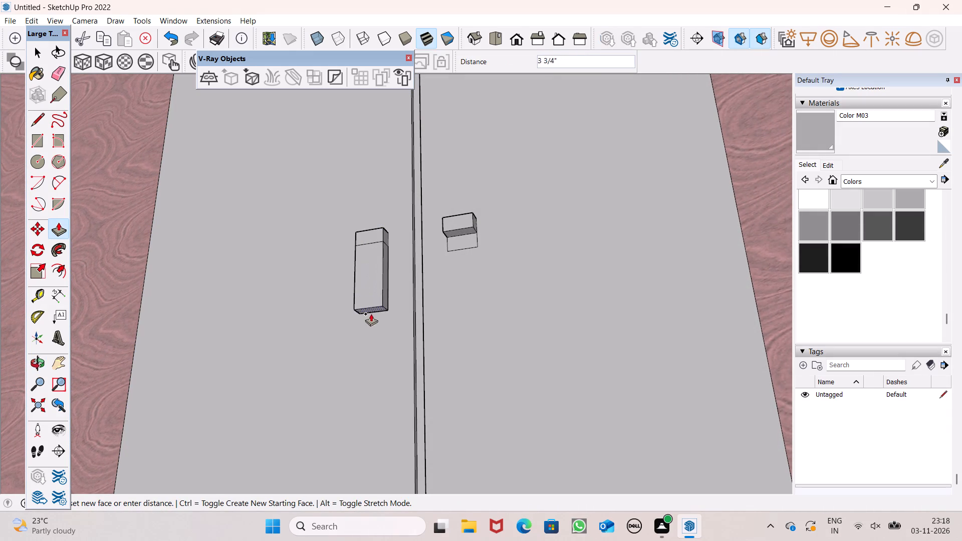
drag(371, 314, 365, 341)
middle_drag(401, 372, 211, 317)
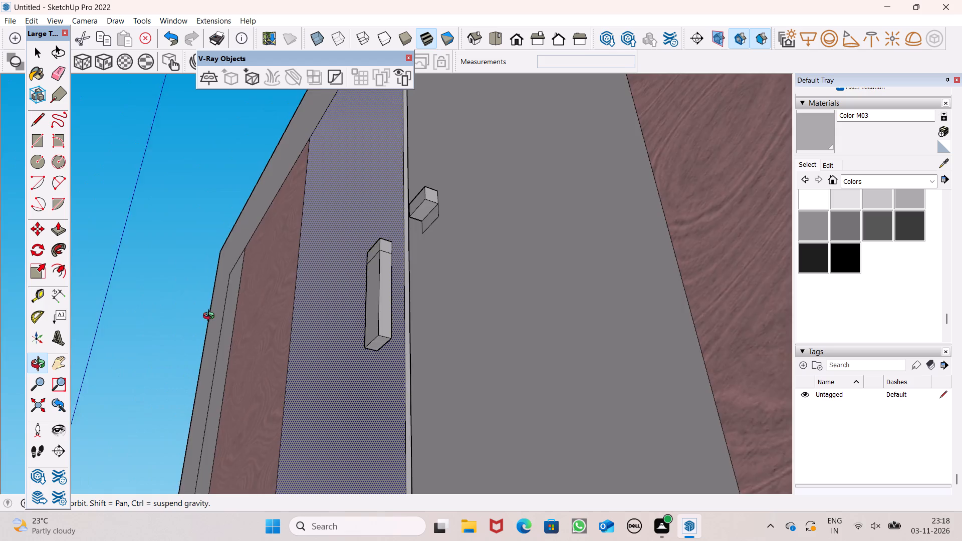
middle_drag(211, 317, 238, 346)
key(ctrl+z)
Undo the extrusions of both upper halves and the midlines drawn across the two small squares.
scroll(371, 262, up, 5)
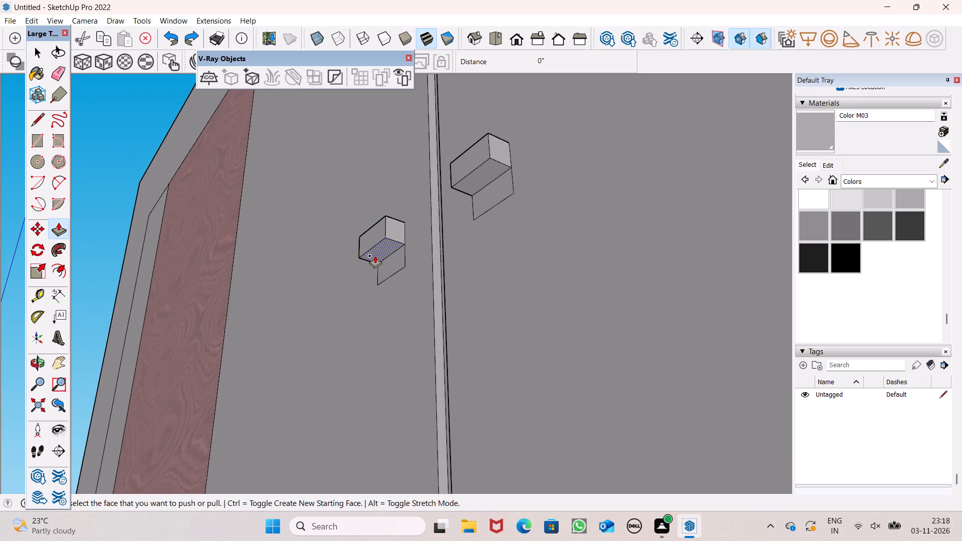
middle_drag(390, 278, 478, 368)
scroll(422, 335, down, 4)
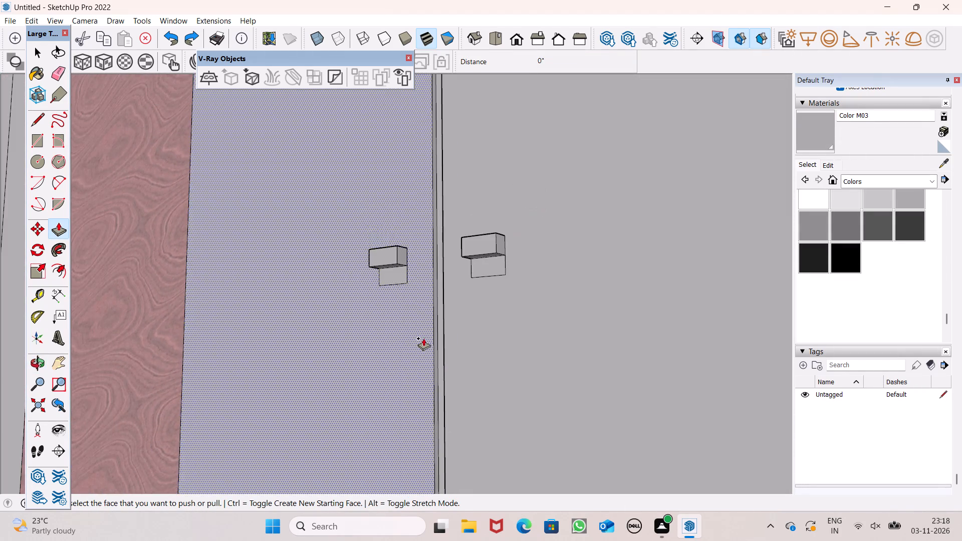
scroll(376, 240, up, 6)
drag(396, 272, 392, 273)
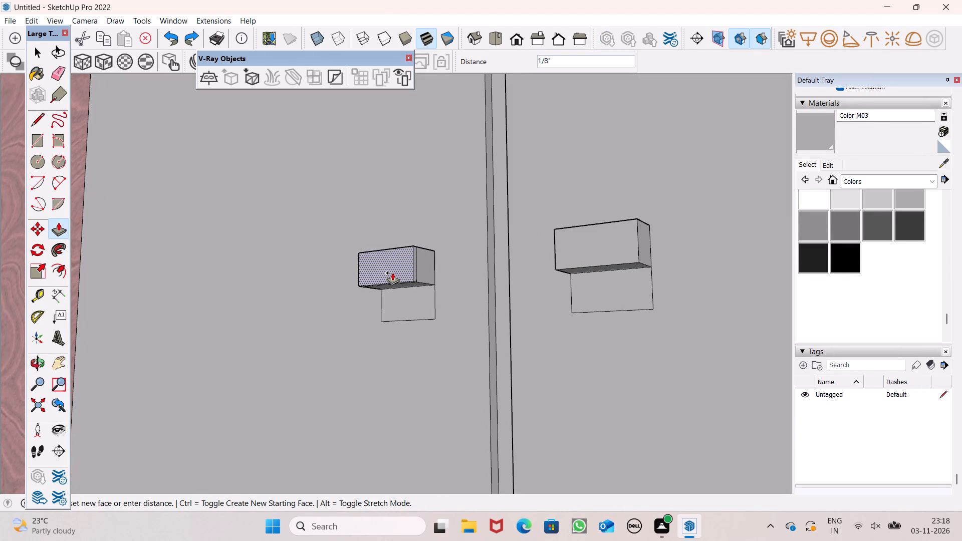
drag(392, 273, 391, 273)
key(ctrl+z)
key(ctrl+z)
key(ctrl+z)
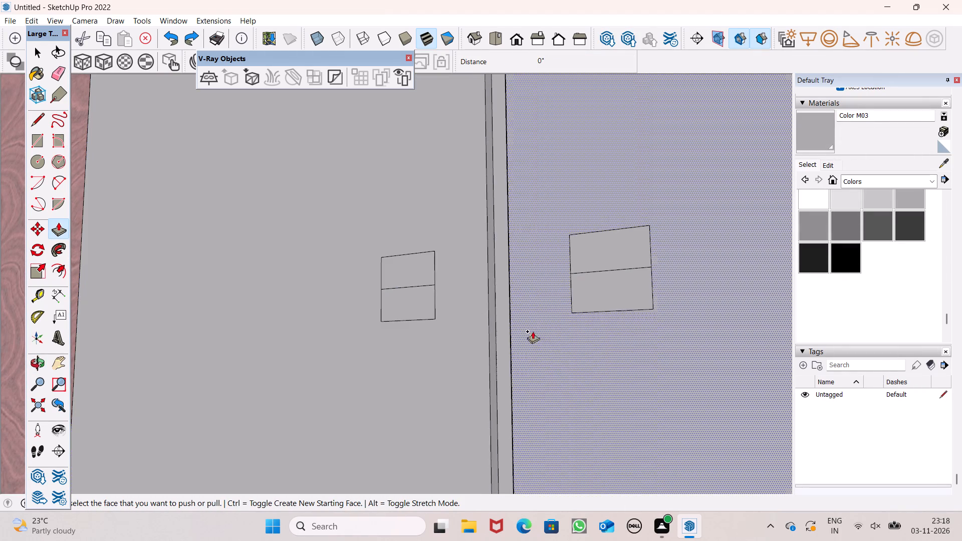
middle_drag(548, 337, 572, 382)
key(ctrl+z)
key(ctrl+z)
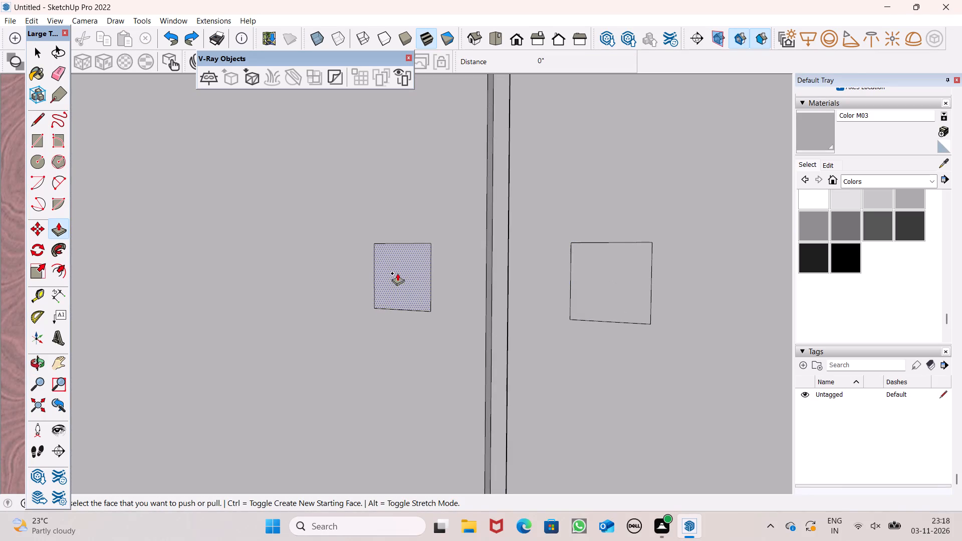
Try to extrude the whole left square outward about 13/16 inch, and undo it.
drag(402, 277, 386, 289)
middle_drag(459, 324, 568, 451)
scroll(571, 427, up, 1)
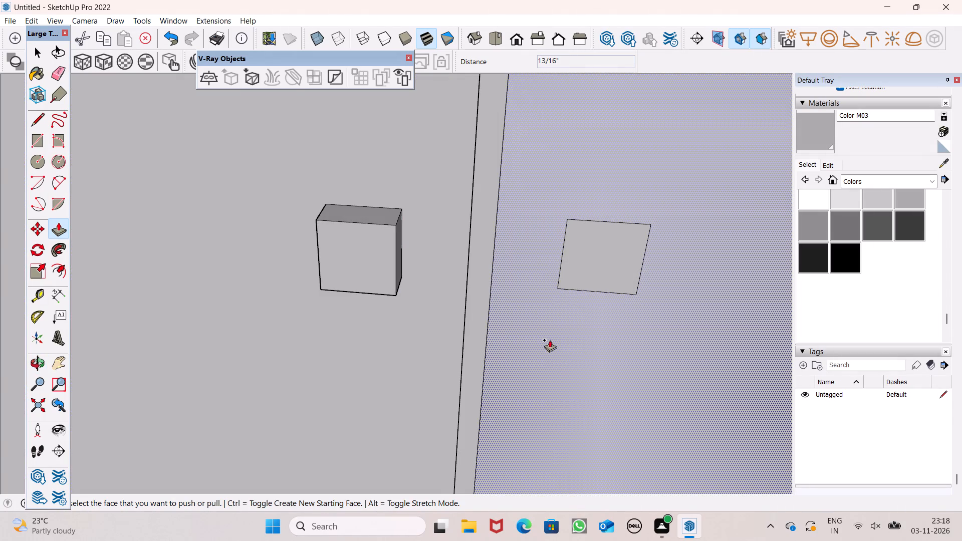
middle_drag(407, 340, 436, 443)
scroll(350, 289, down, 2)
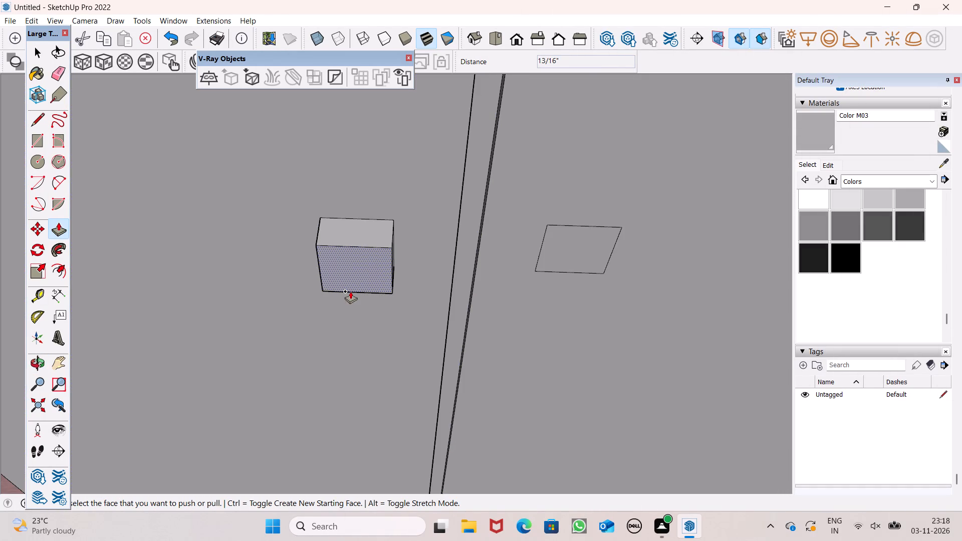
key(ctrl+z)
Extrude both whole small squares outward about 3/8 inch from the leaves, matching the right one to the left.
drag(362, 251, 356, 260)
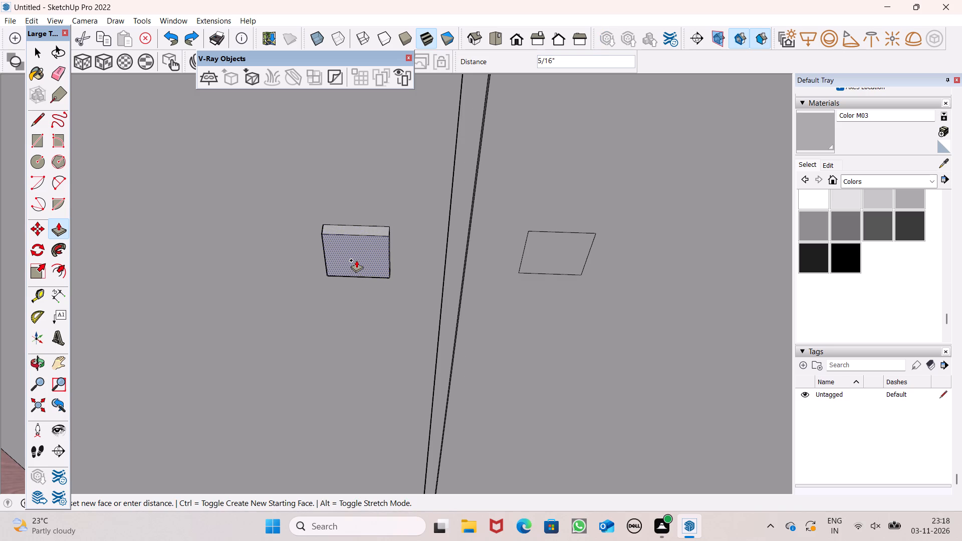
drag(356, 260, 356, 261)
middle_drag(455, 291, 454, 349)
drag(537, 259, 386, 250)
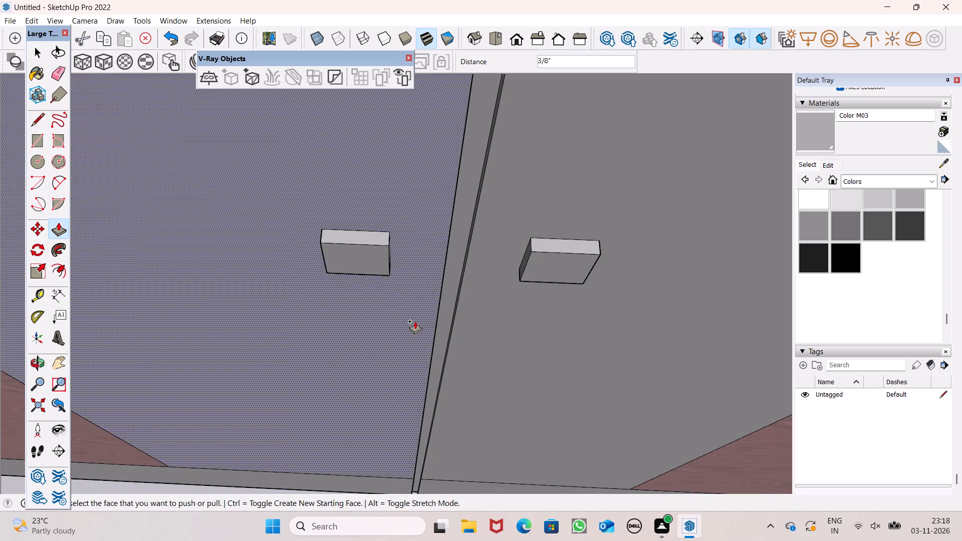
Draw a horizontal midline about 1 5/8 inches long across the front face of each raised square block.
middle_drag(413, 321, 385, 114)
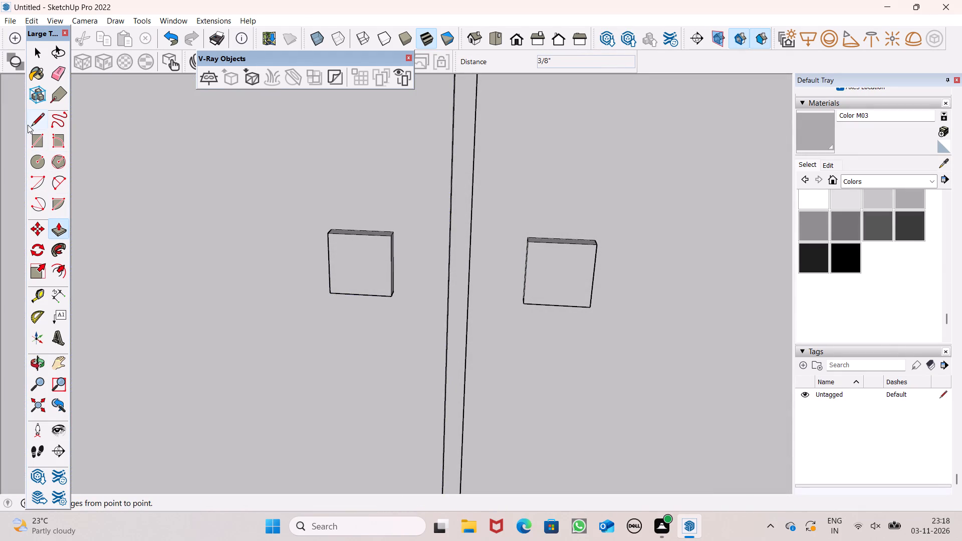
click(38, 120)
click(327, 265)
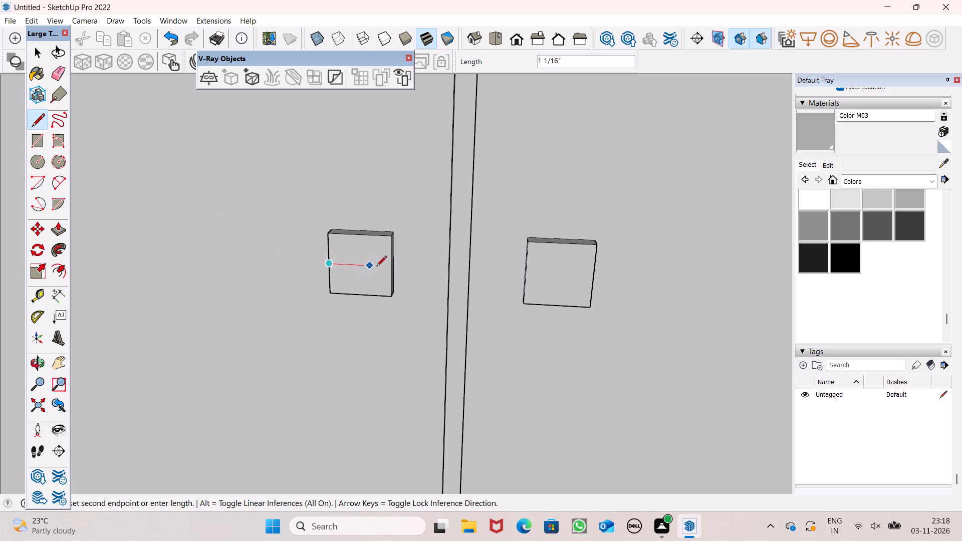
click(389, 266)
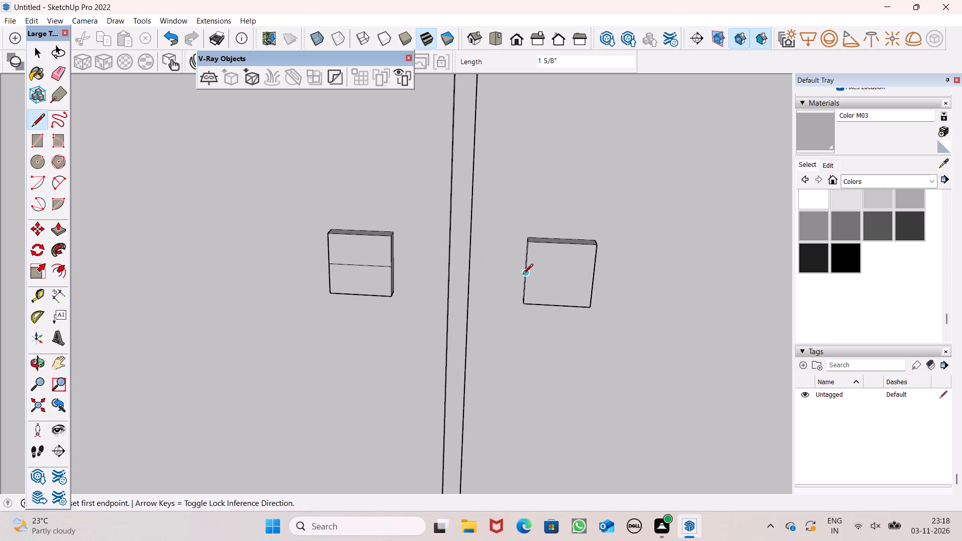
drag(523, 275, 532, 276)
click(594, 278)
key(space)
Extrude the upper half of each raised square block outward 5/8 inch, matching the right one to the left.
click(61, 230)
scroll(242, 159, down, 5)
middle_drag(305, 267, 157, 161)
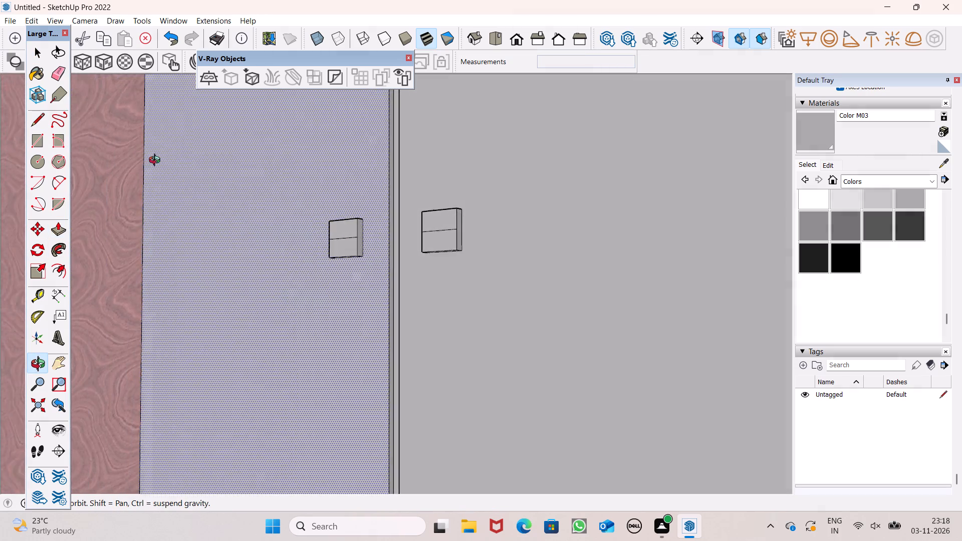
middle_drag(157, 161, 143, 162)
scroll(364, 259, up, 3)
scroll(342, 221, up, 3)
drag(345, 221, 324, 228)
drag(500, 207, 336, 226)
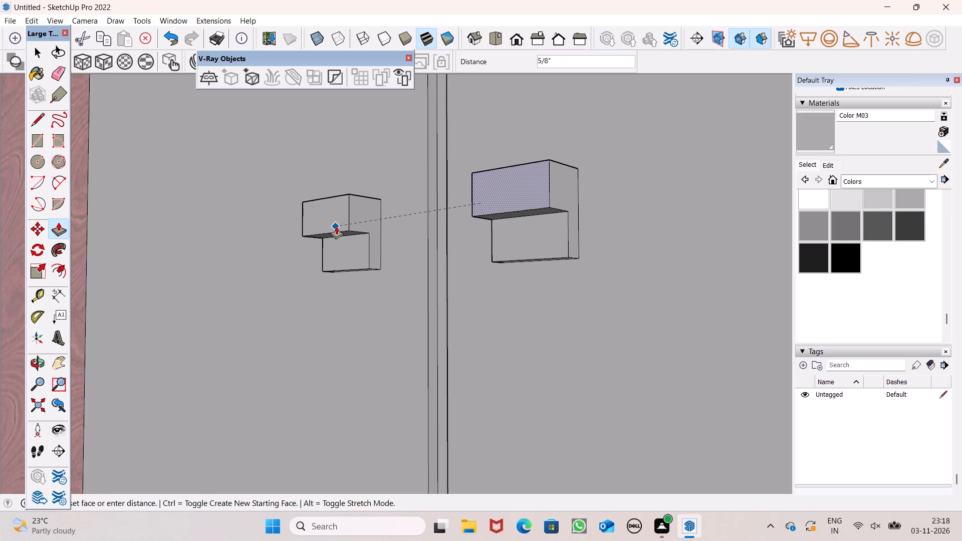
drag(336, 226, 347, 225)
Extend the undersides of both projecting upper halves downward 6 5/8 inches, matching the right handle bar to the left.
scroll(349, 181, down, 5)
middle_drag(347, 282, 321, 233)
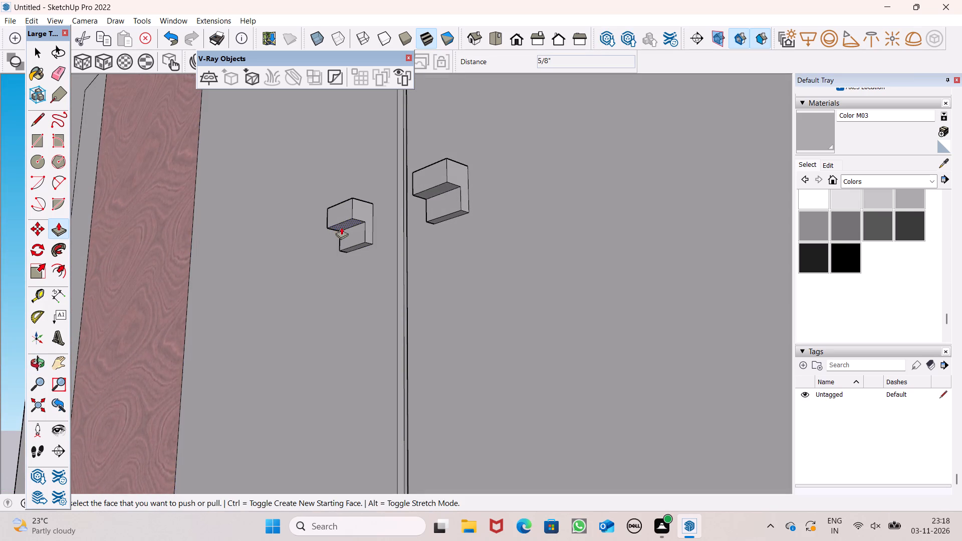
drag(343, 224, 335, 352)
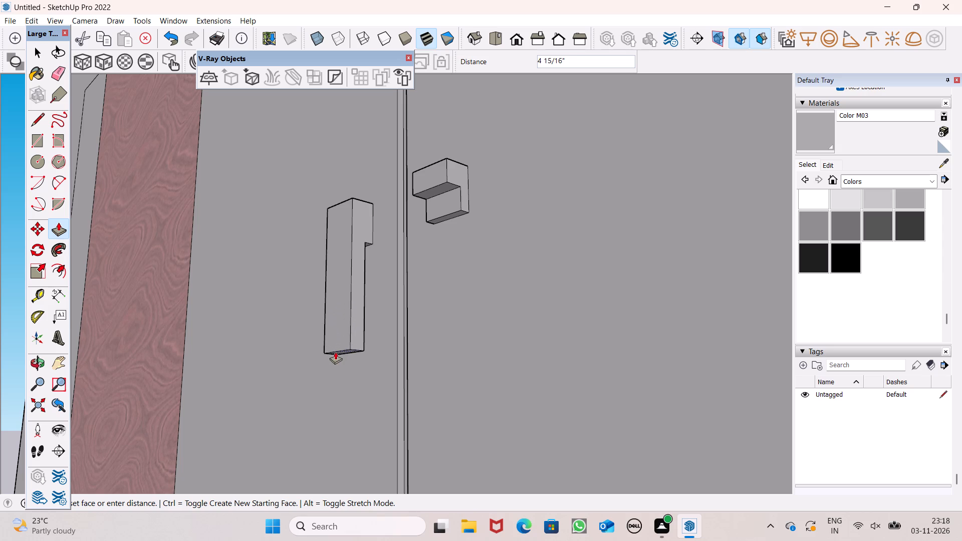
drag(335, 352, 340, 398)
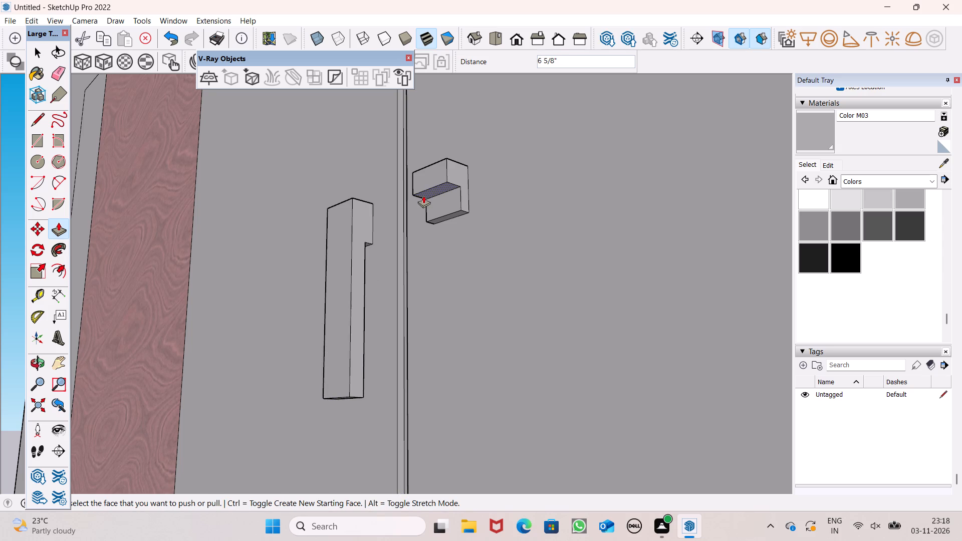
drag(423, 195, 361, 394)
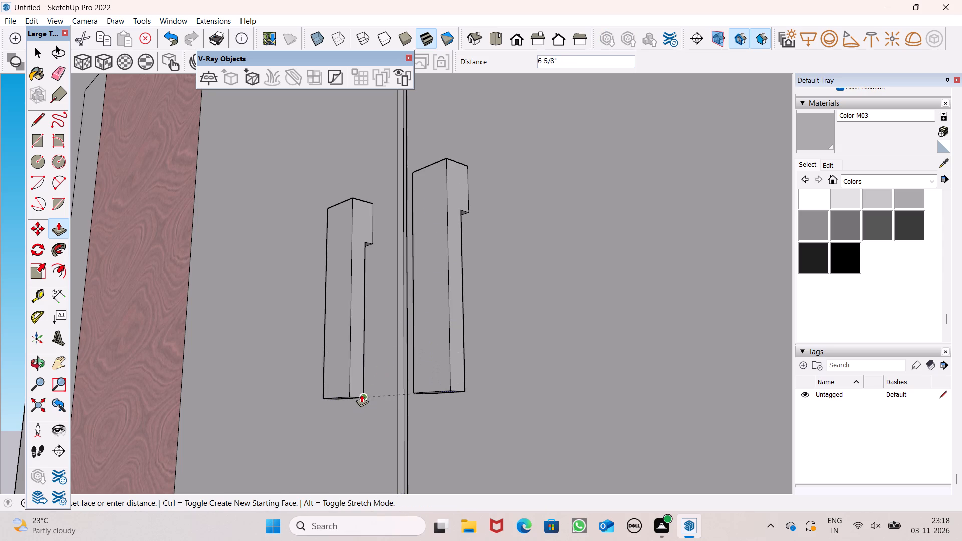
drag(361, 394, 357, 397)
Draw a 1 5/8 inch line across the left handle bar's back face near its lower end.
scroll(331, 356, down, 2)
middle_drag(372, 389, 326, 411)
scroll(363, 303, down, 3)
middle_drag(421, 338, 345, 414)
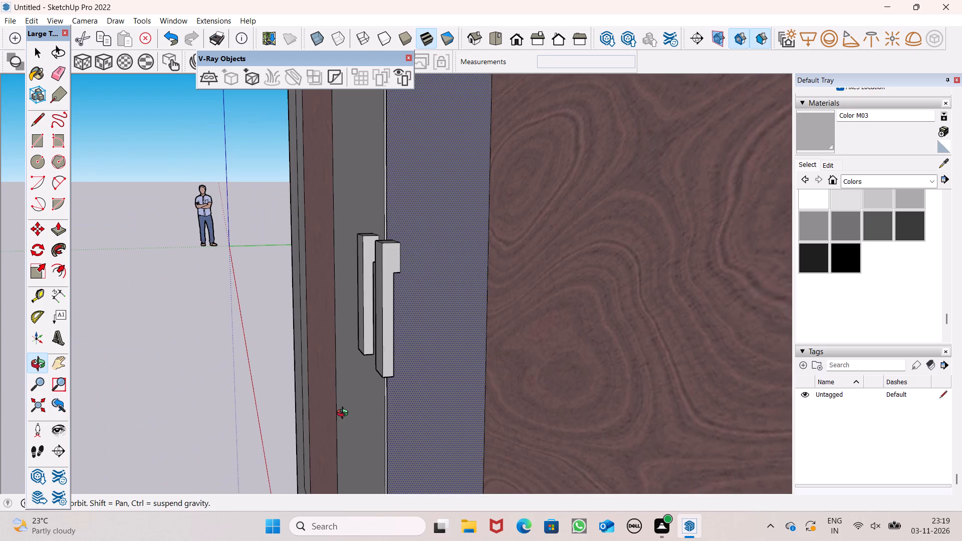
middle_drag(345, 414, 636, 281)
middle_drag(311, 352, 682, 300)
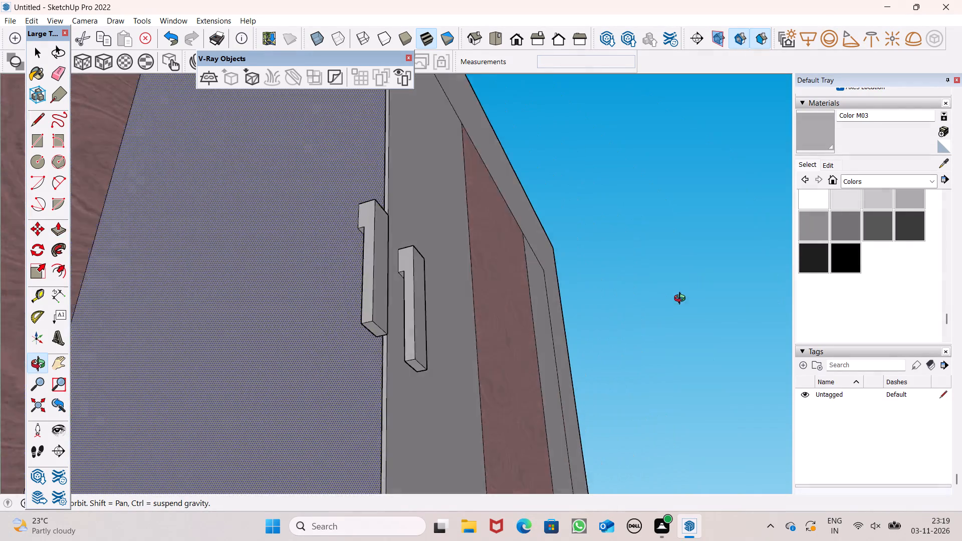
middle_drag(682, 300, 690, 298)
scroll(404, 332, up, 5)
scroll(340, 294, up, 1)
middle_drag(353, 297, 465, 338)
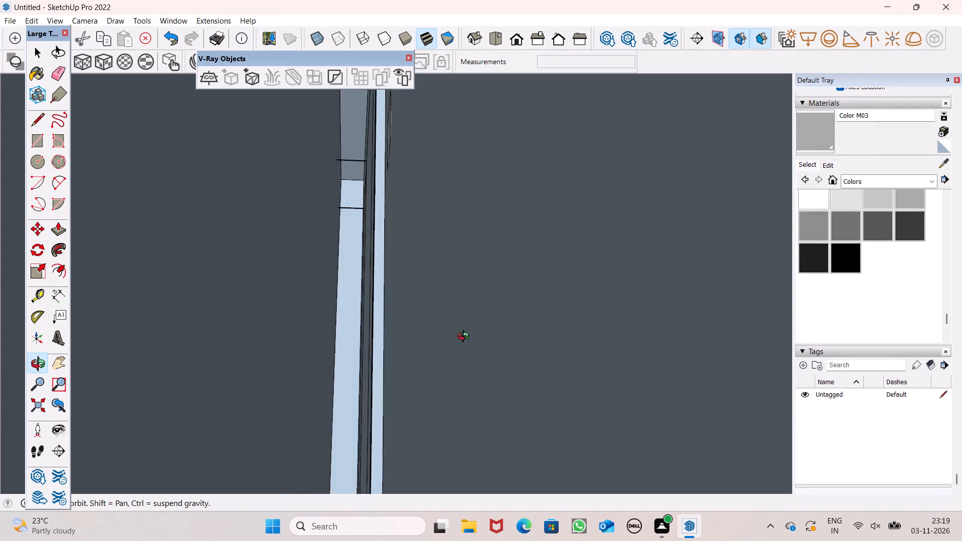
middle_drag(465, 338, 426, 419)
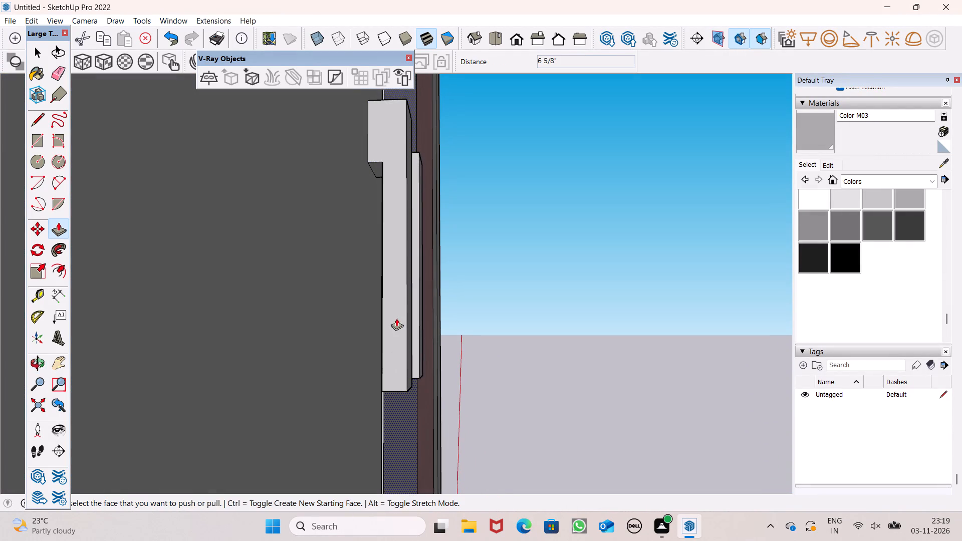
middle_drag(399, 347, 429, 384)
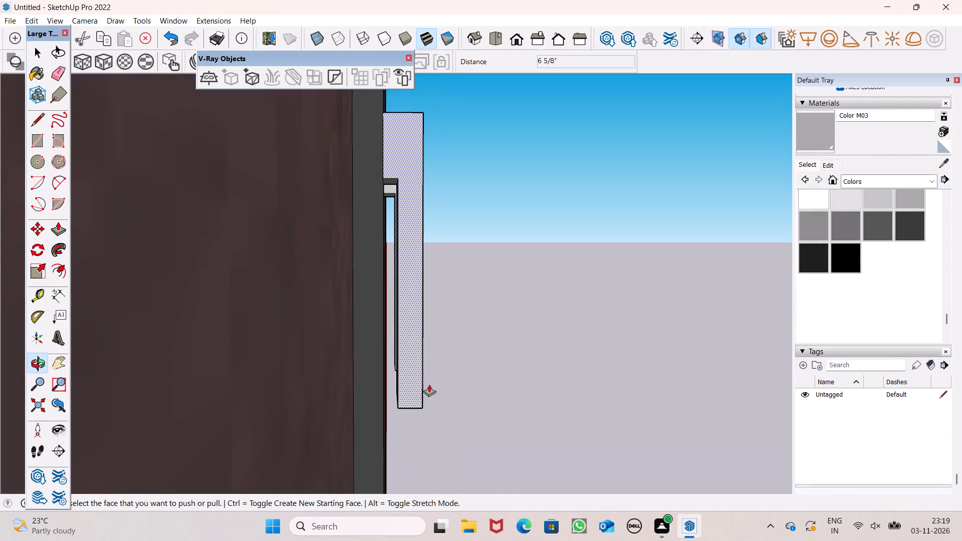
scroll(413, 372, up, 1)
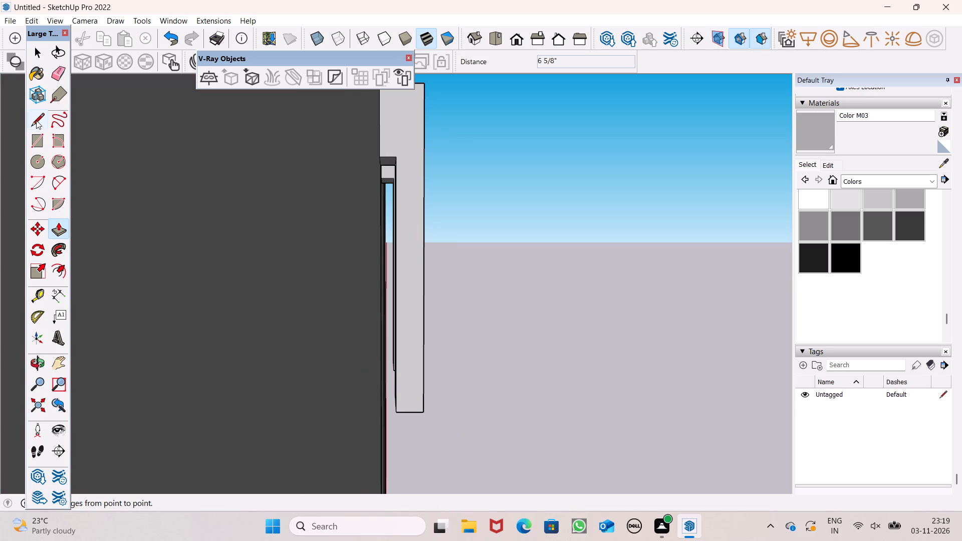
click(36, 120)
middle_drag(400, 306, 324, 328)
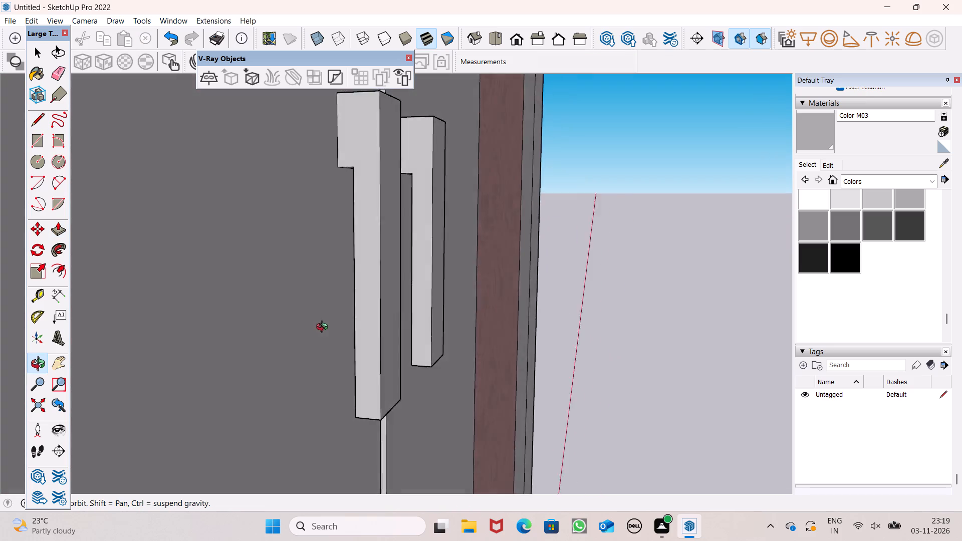
middle_drag(324, 328, 394, 379)
scroll(396, 398, up, 7)
middle_drag(391, 400, 413, 372)
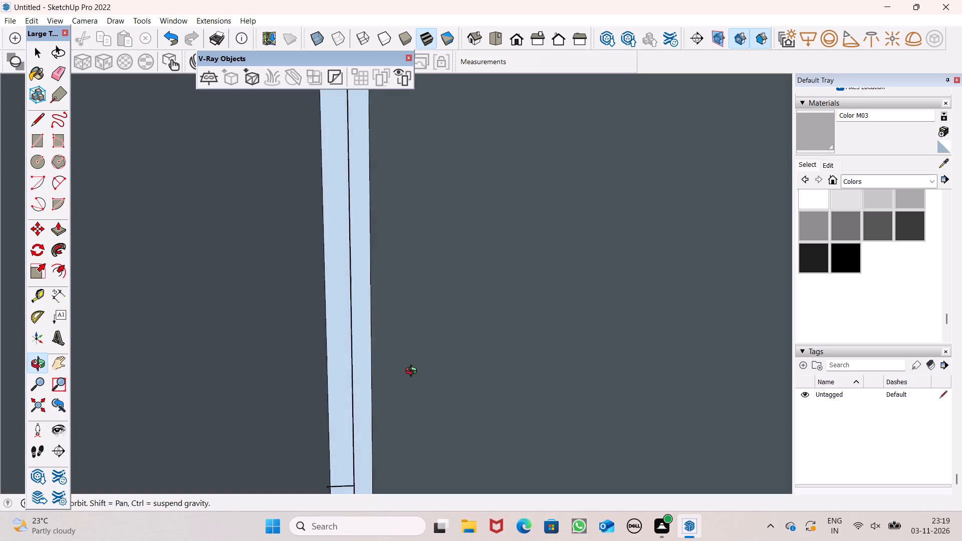
middle_drag(413, 372, 380, 368)
scroll(380, 368, up, 8)
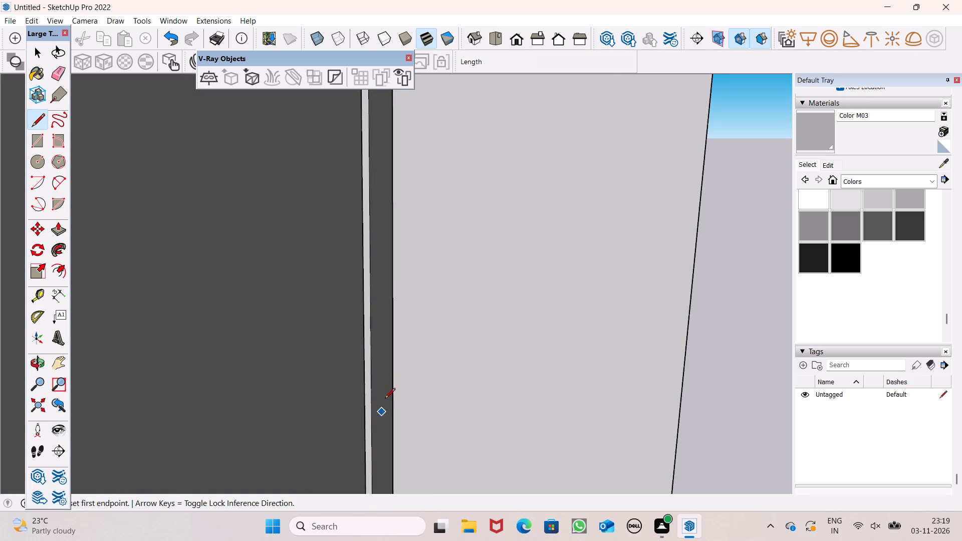
scroll(413, 321, down, 7)
scroll(409, 251, down, 6)
middle_drag(403, 329, 418, 354)
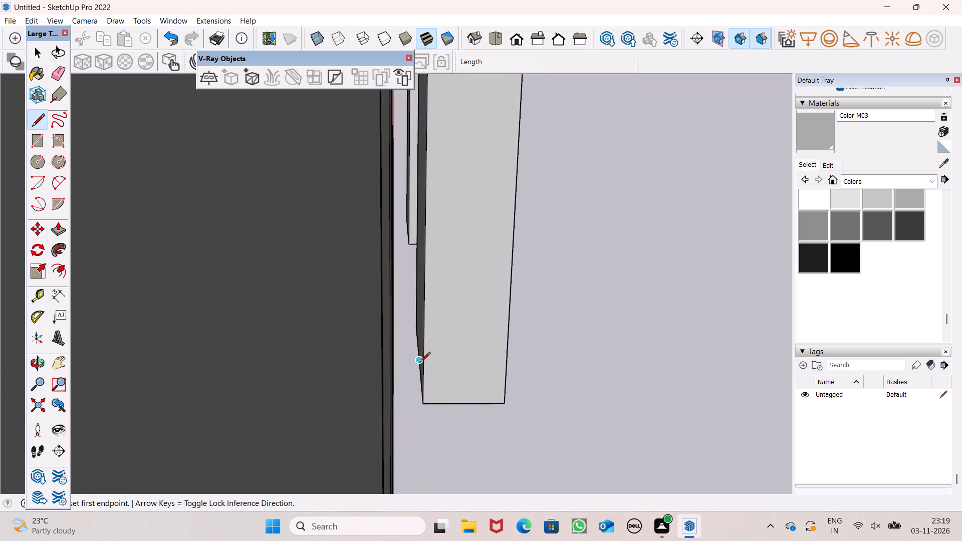
scroll(420, 363, up, 6)
click(427, 314)
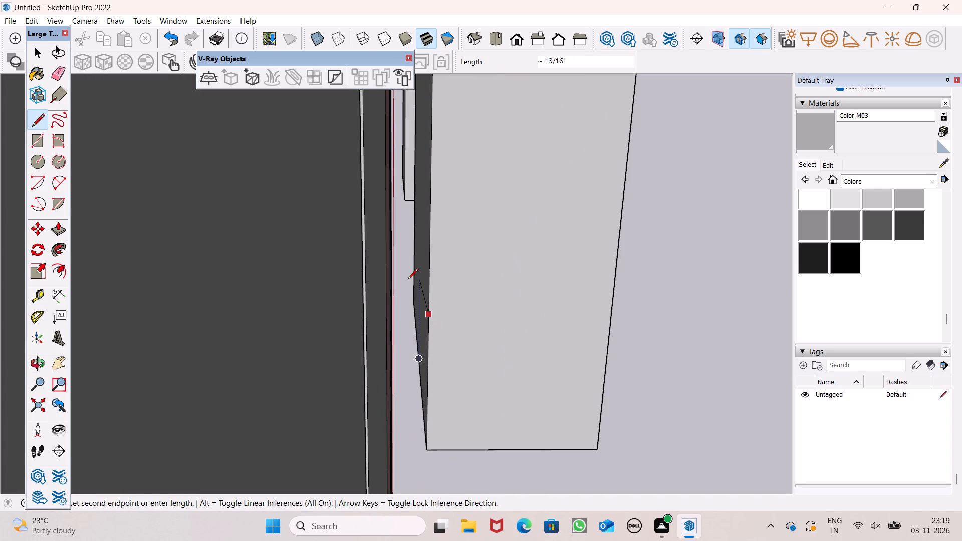
scroll(408, 269, up, 2)
scroll(411, 268, down, 2)
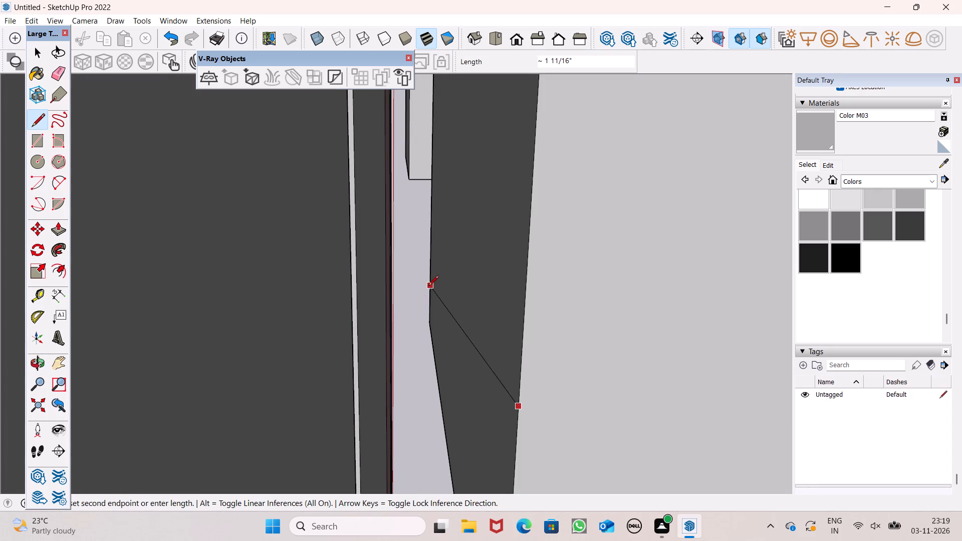
middle_drag(458, 284, 459, 284)
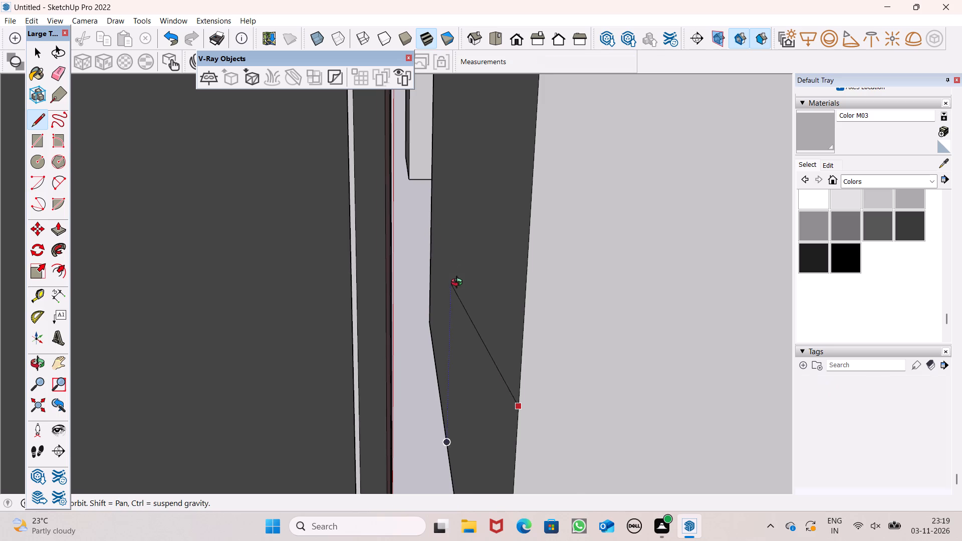
middle_drag(459, 284, 479, 270)
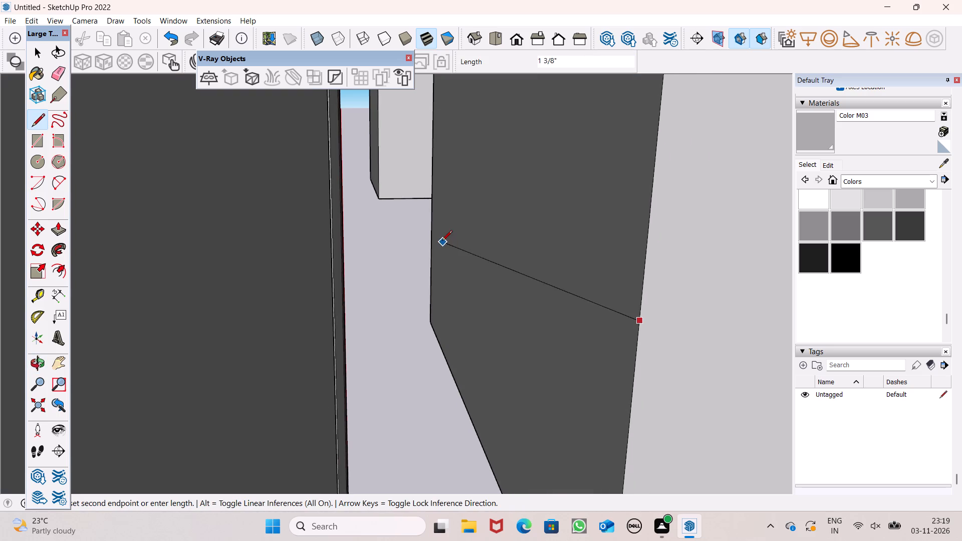
click(436, 173)
Extrude the lower section of the left handle bar's back face 5/16 inch toward the leaf as a foot.
click(56, 224)
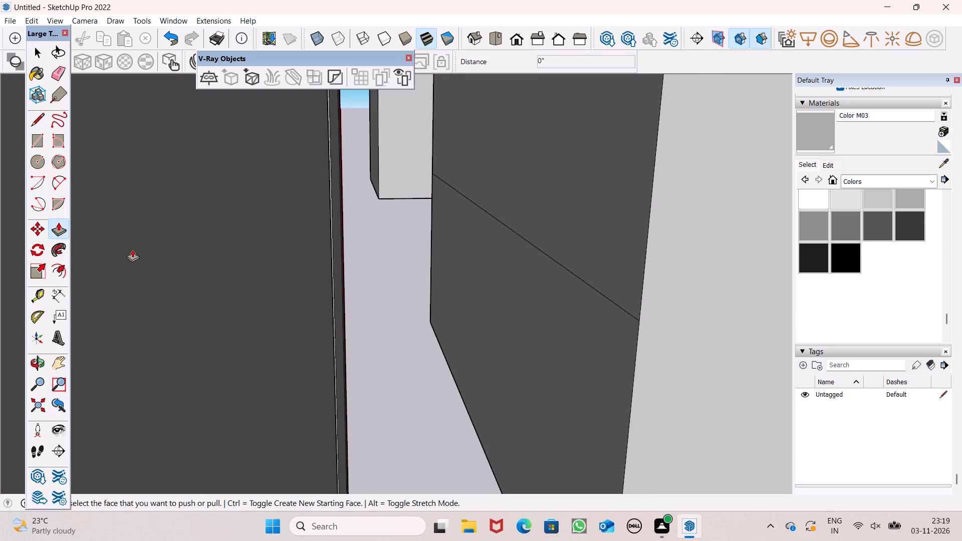
drag(562, 324, 353, 349)
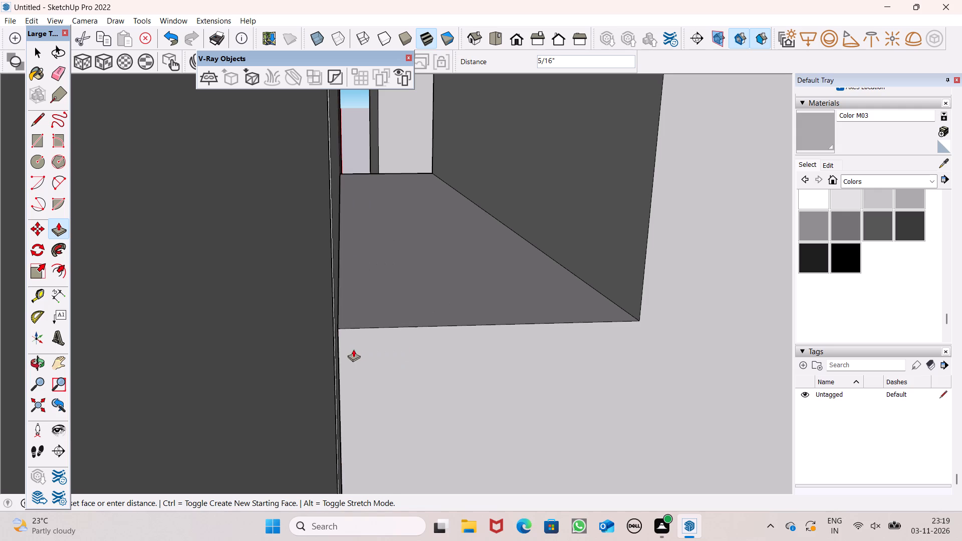
drag(353, 349, 352, 350)
Draw a 1 5/8 inch line across the right handle bar's back face near its lower end.
scroll(336, 334, down, 4)
middle_drag(540, 362, 205, 332)
scroll(201, 330, up, 1)
scroll(200, 315, down, 12)
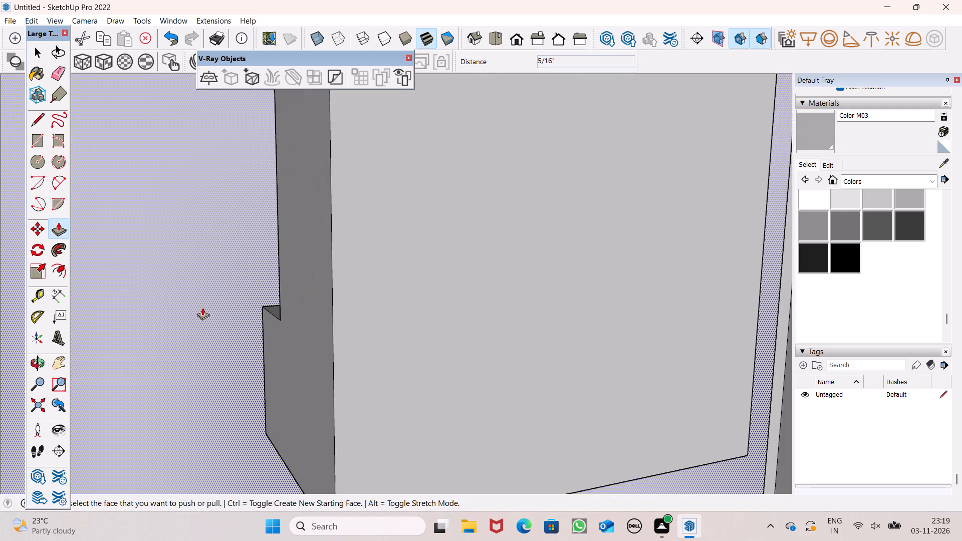
scroll(208, 296, down, 13)
middle_drag(361, 319, 10, 303)
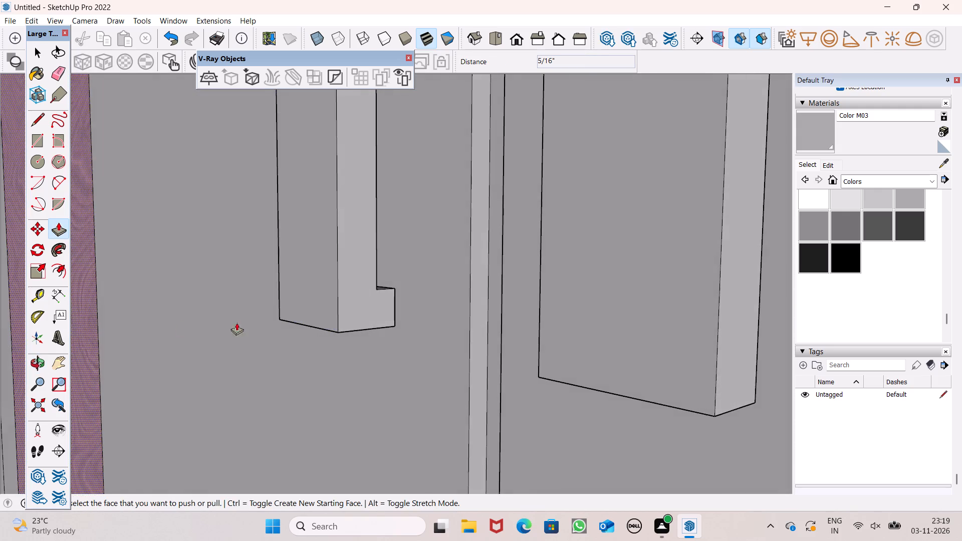
scroll(306, 324, down, 5)
middle_drag(495, 344, 347, 337)
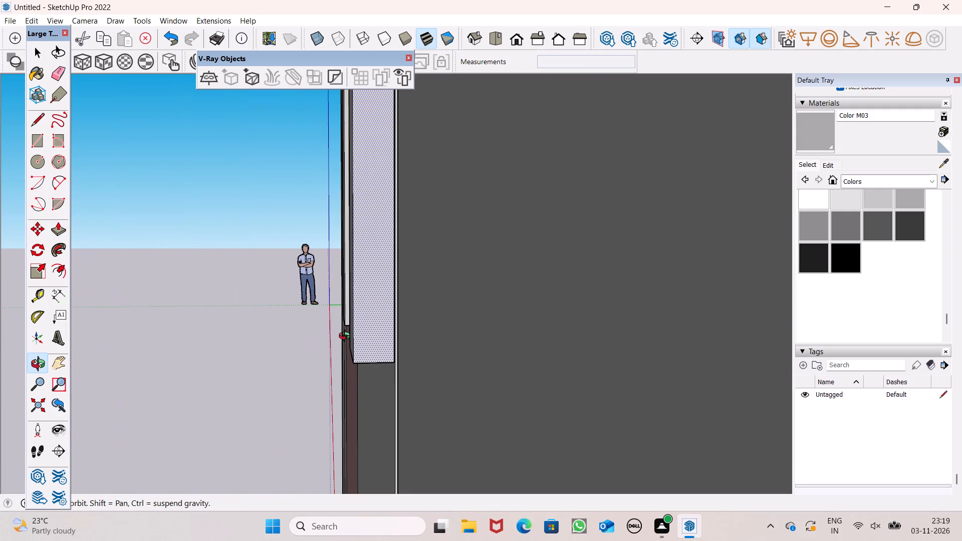
middle_drag(347, 337, 345, 421)
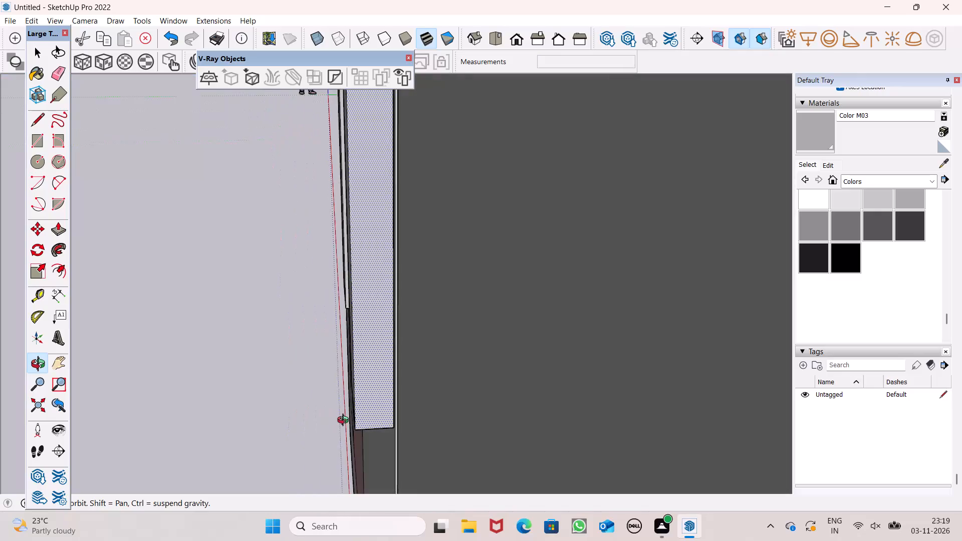
middle_drag(345, 421, 345, 423)
scroll(403, 412, up, 5)
key(space)
middle_drag(421, 403, 397, 422)
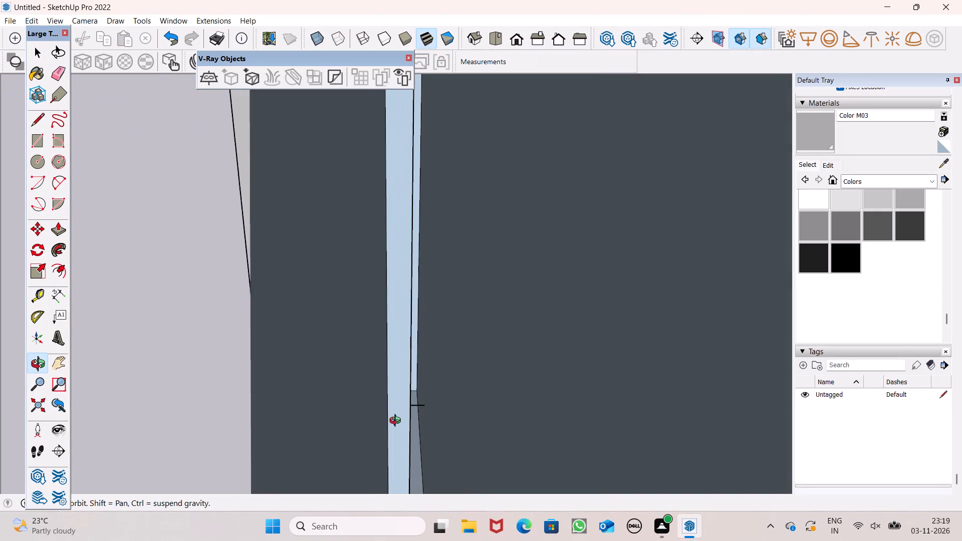
middle_drag(397, 422, 394, 451)
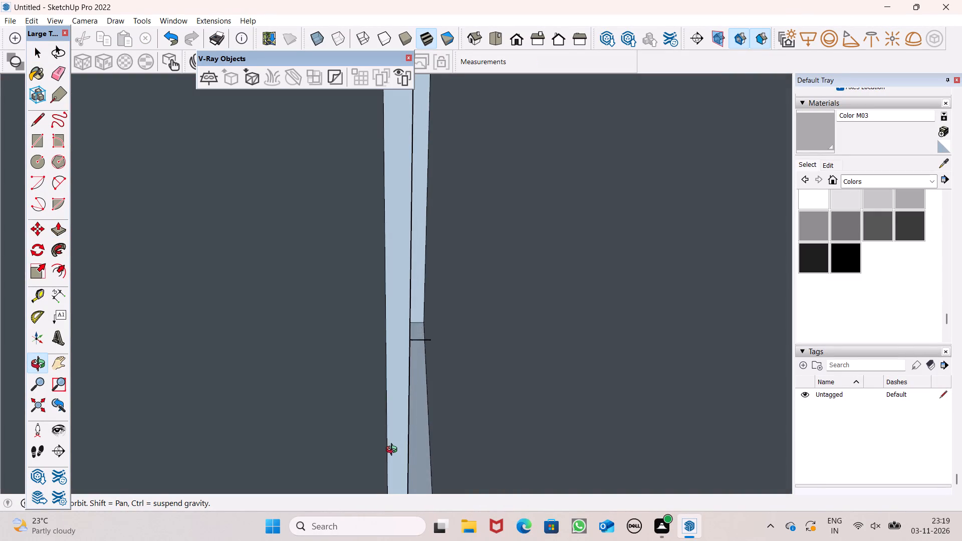
middle_drag(394, 451, 402, 444)
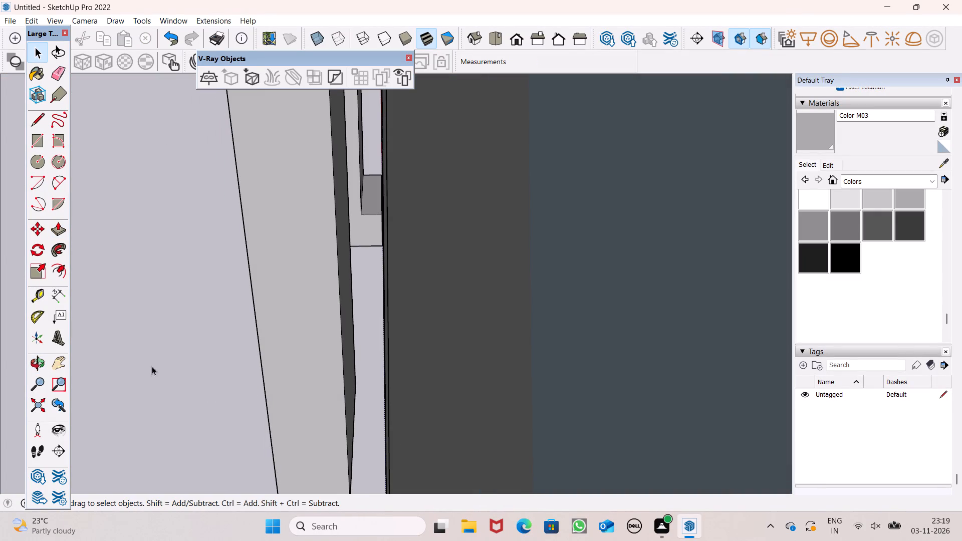
click(37, 107)
click(36, 120)
middle_drag(451, 356, 447, 362)
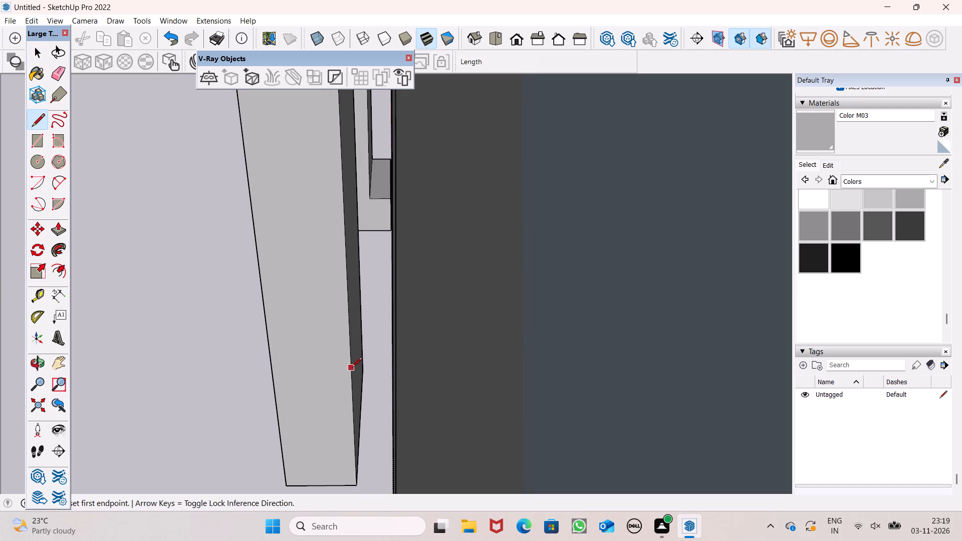
click(349, 360)
scroll(353, 319, up, 6)
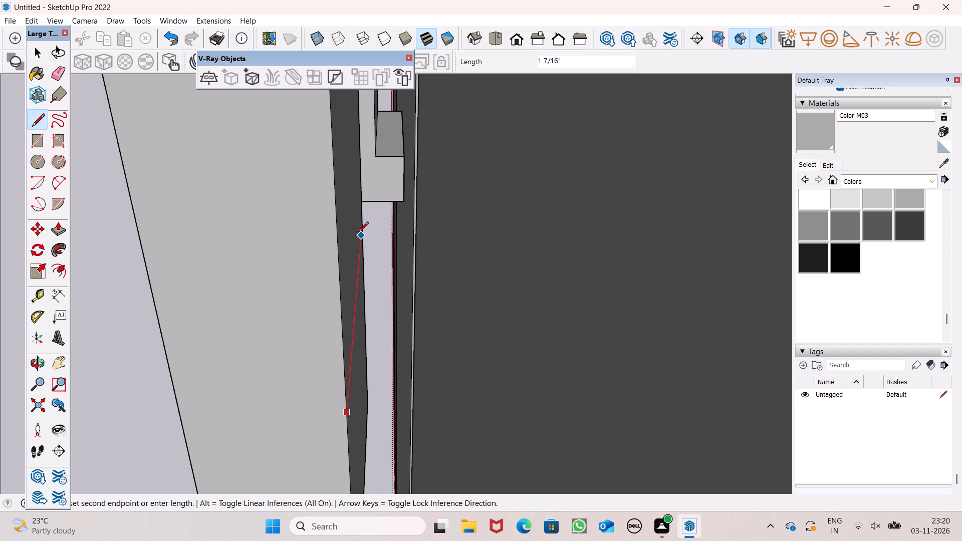
click(362, 217)
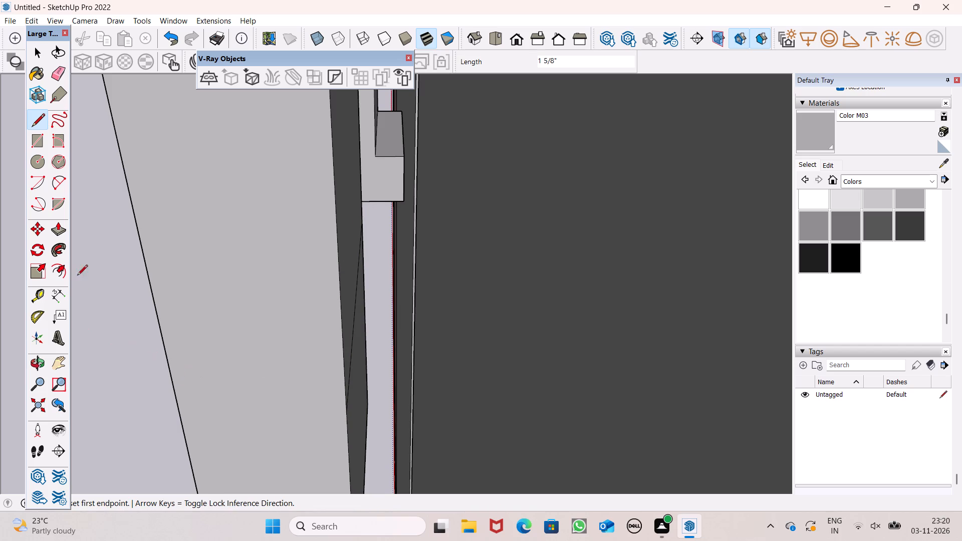
Extrude the lower section of the right handle bar's back face 5/16 inch toward the leaf as a foot.
click(58, 225)
drag(354, 420, 420, 419)
Paint the front and top faces of both handle bars with the Metal Corrugated Shiny material.
scroll(375, 371, down, 5)
middle_drag(342, 387, 550, 334)
scroll(534, 343, down, 7)
scroll(909, 227, down, 4)
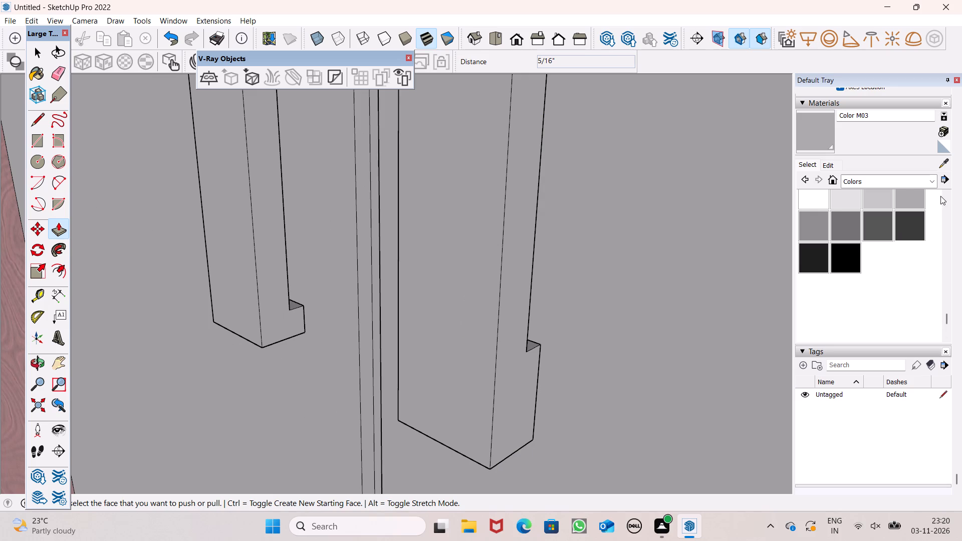
click(913, 177)
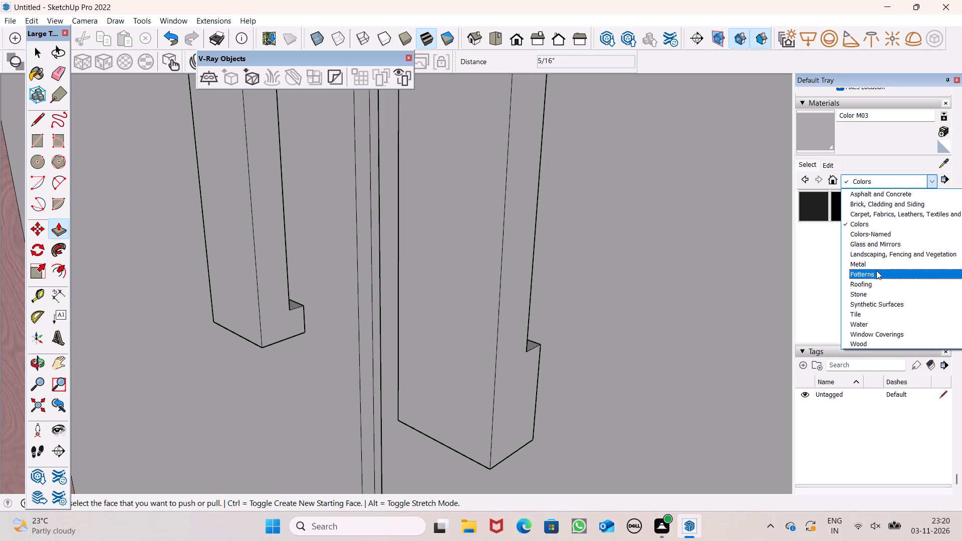
click(873, 259)
click(872, 204)
scroll(458, 323, down, 4)
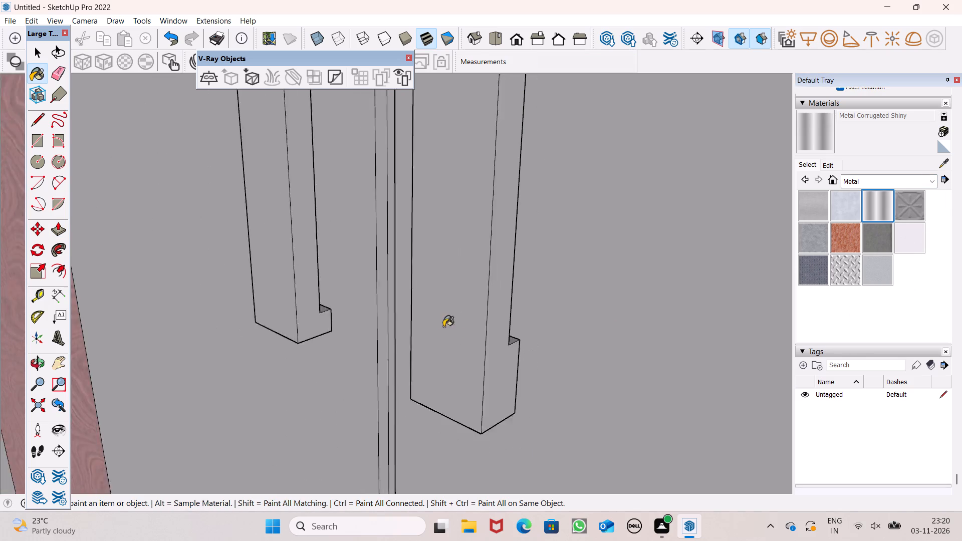
scroll(443, 327, down, 2)
middle_drag(377, 322, 538, 310)
scroll(520, 328, down, 6)
middle_drag(393, 299, 442, 345)
scroll(394, 212, up, 5)
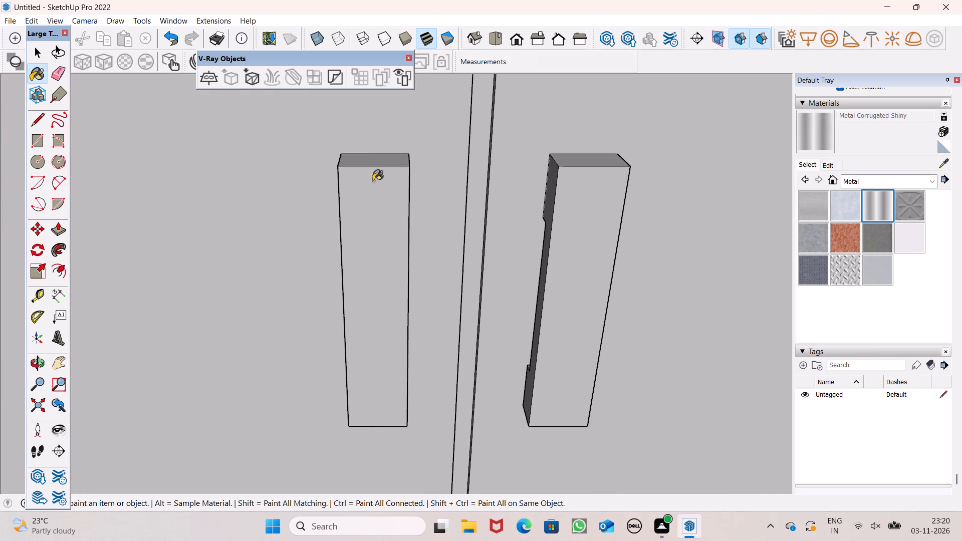
drag(366, 157, 366, 164)
click(370, 193)
click(601, 160)
click(572, 199)
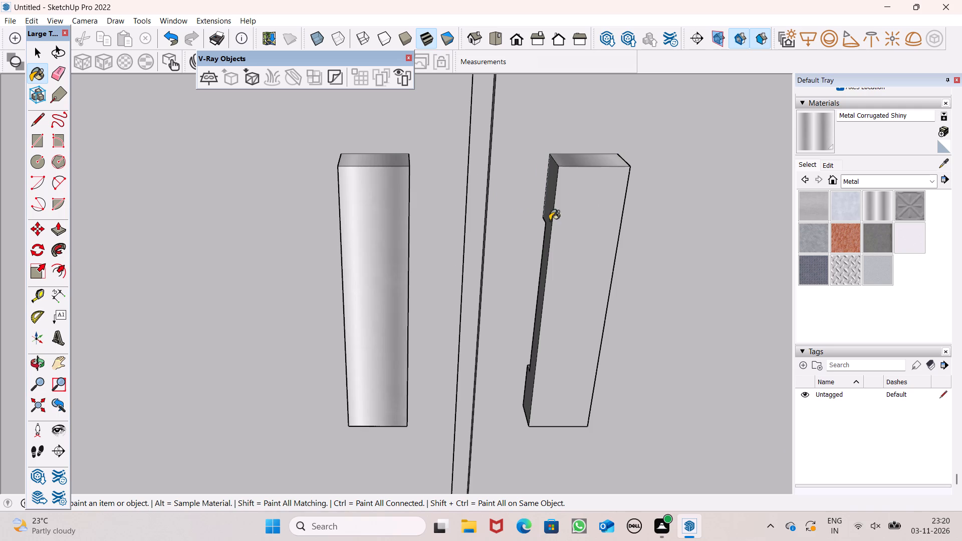
Paint the side faces of both handle bars with Metal Corrugated Shiny.
middle_drag(581, 247, 694, 222)
click(529, 172)
middle_drag(350, 264, 423, 251)
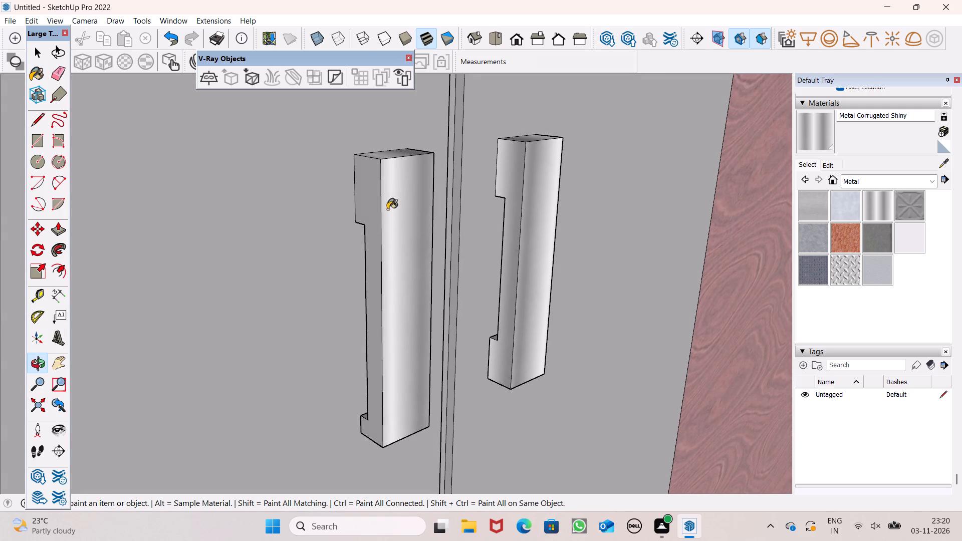
click(364, 200)
middle_drag(442, 276, 101, 262)
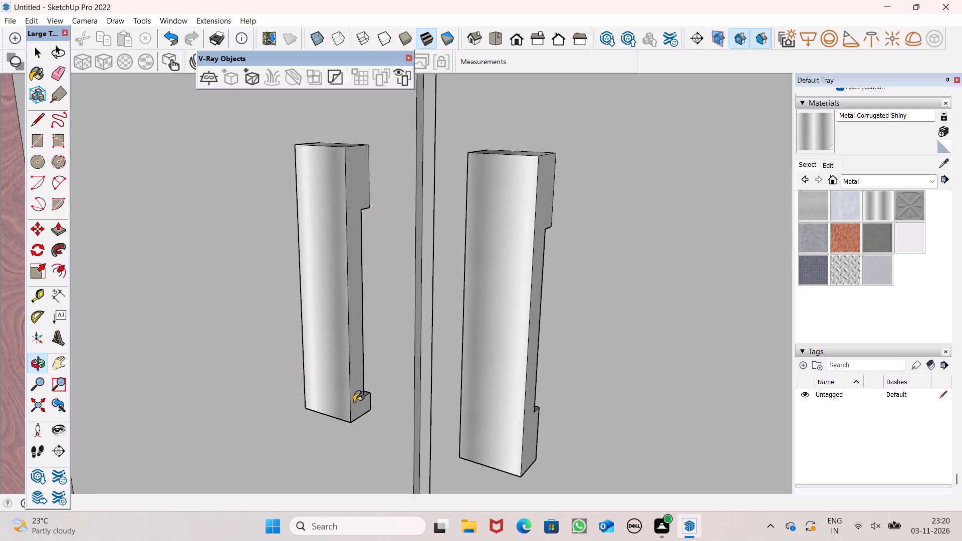
click(355, 392)
middle_drag(444, 395, 329, 383)
click(487, 393)
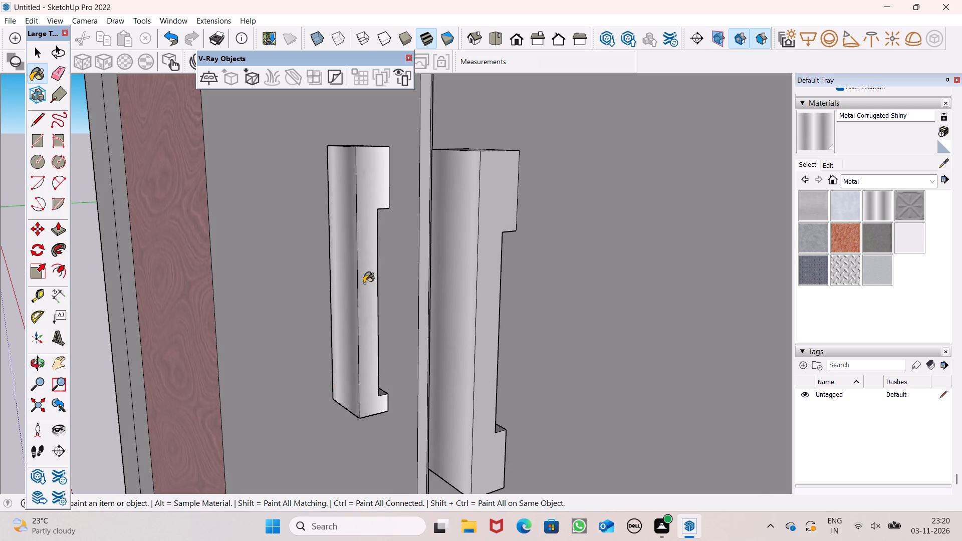
Make the whole two-leaf panel with its handles into one group.
scroll(364, 283, down, 5)
middle_drag(301, 342, 560, 321)
scroll(308, 222, down, 7)
scroll(343, 293, down, 7)
scroll(453, 291, down, 7)
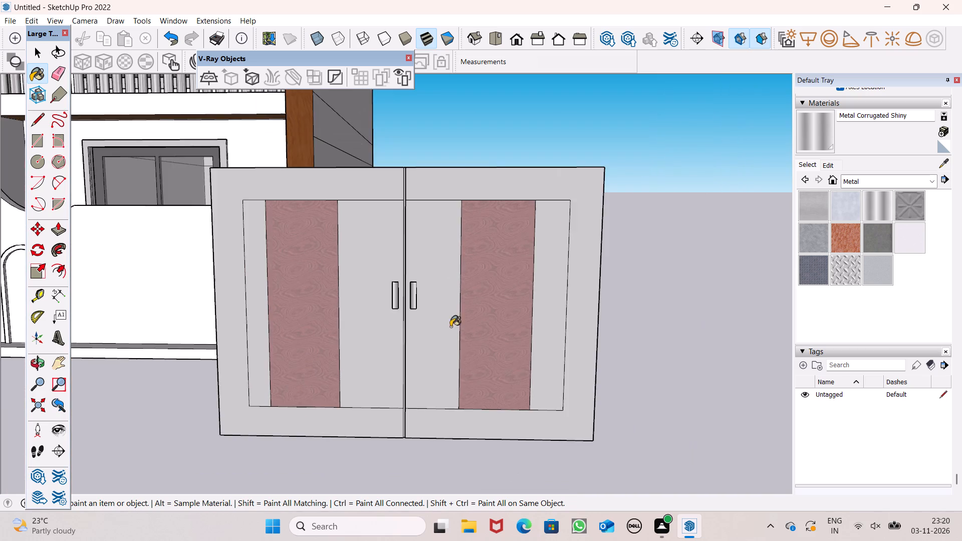
key(space)
scroll(384, 331, down, 7)
scroll(479, 333, down, 8)
triple_click(467, 348)
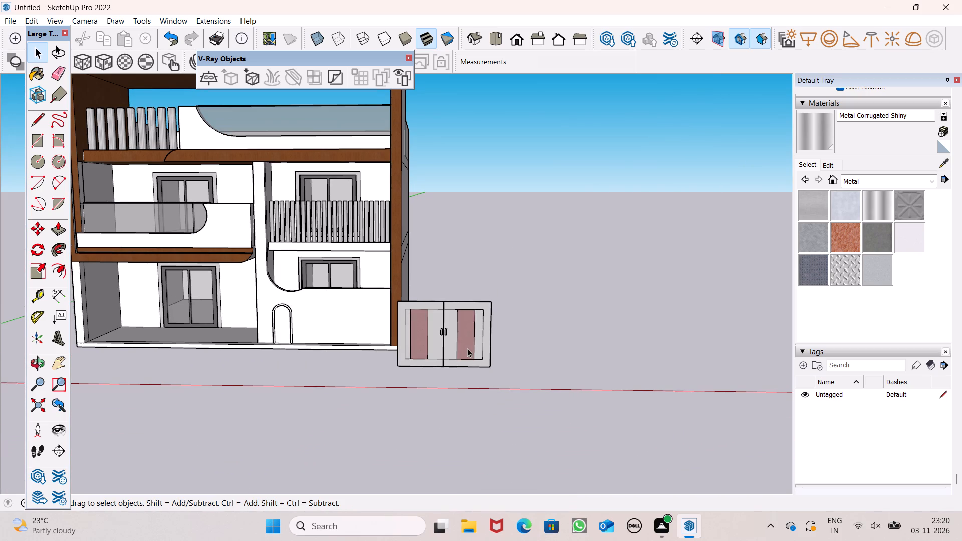
double_click(467, 348)
right_click(467, 348)
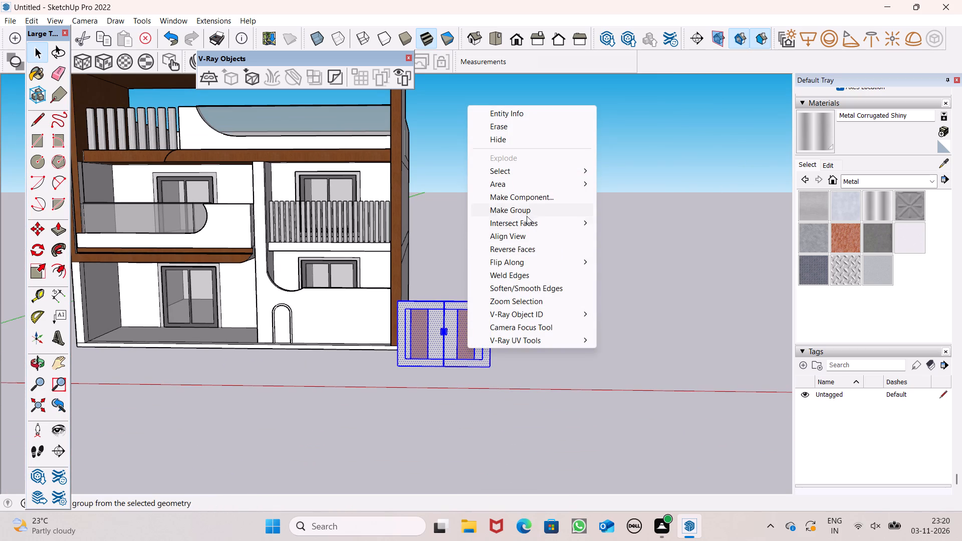
click(530, 214)
Move the panel group into the house's ground-floor opening, its lower right corner at the foot of the central wall.
scroll(557, 289, down, 7)
key(m)
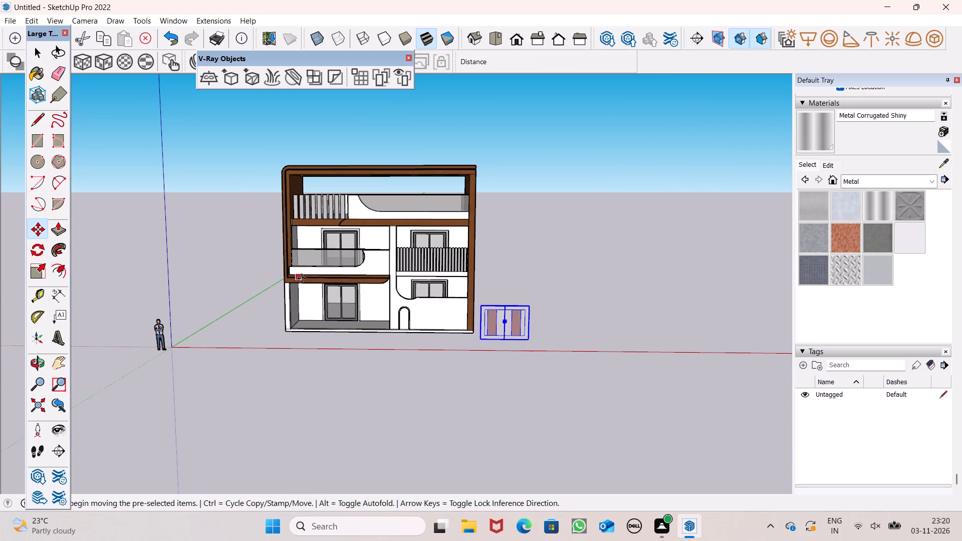
key(Return)
scroll(357, 288, up, 7)
scroll(580, 372, down, 3)
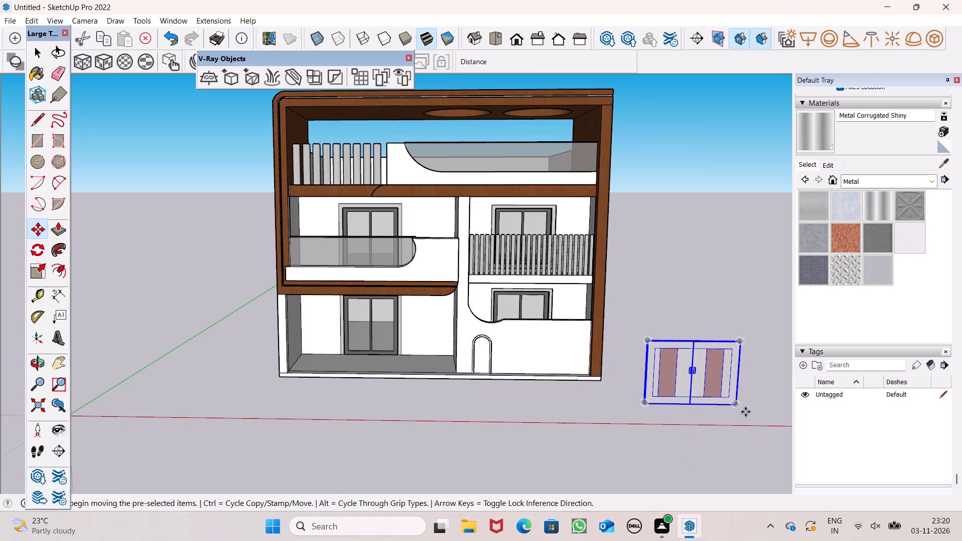
drag(740, 405, 419, 364)
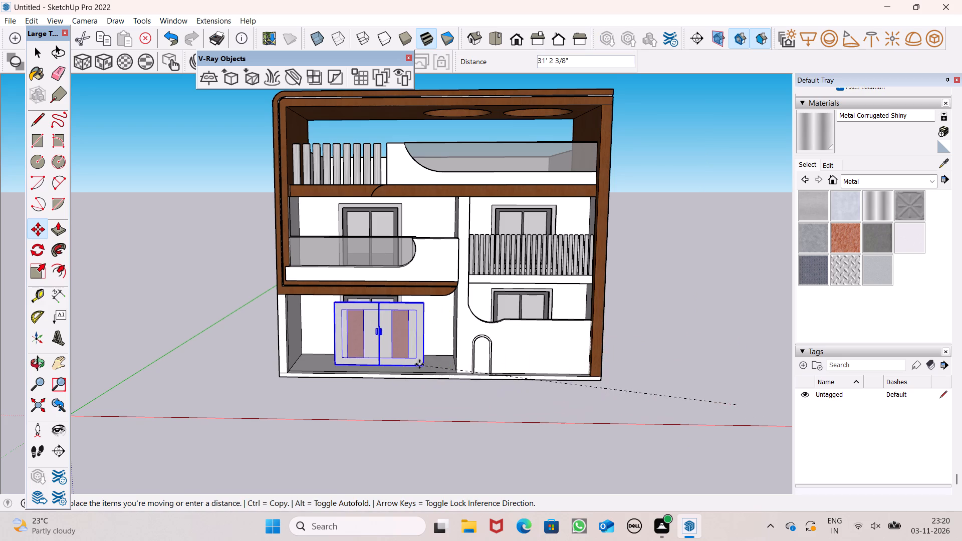
drag(419, 364, 409, 355)
middle_drag(478, 380, 469, 474)
scroll(430, 415, up, 6)
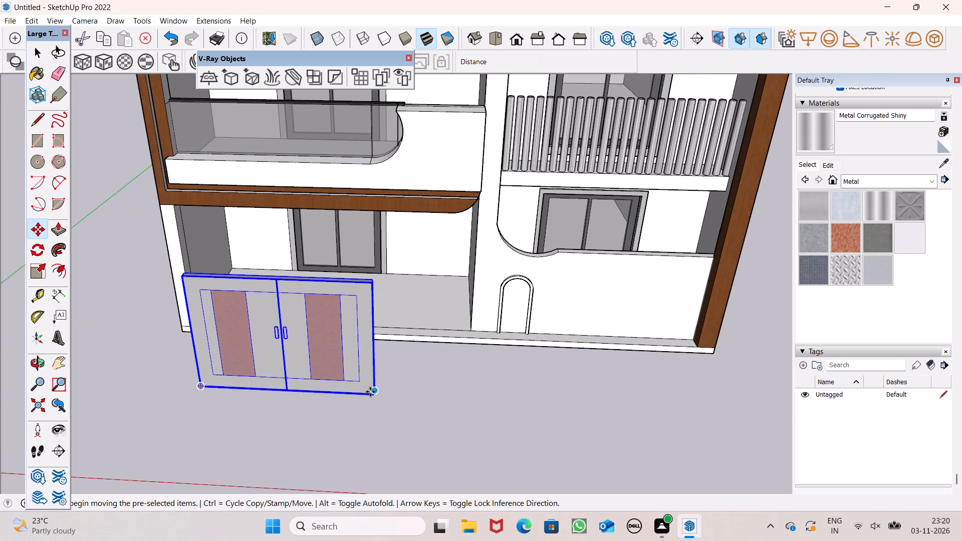
drag(373, 397, 422, 307)
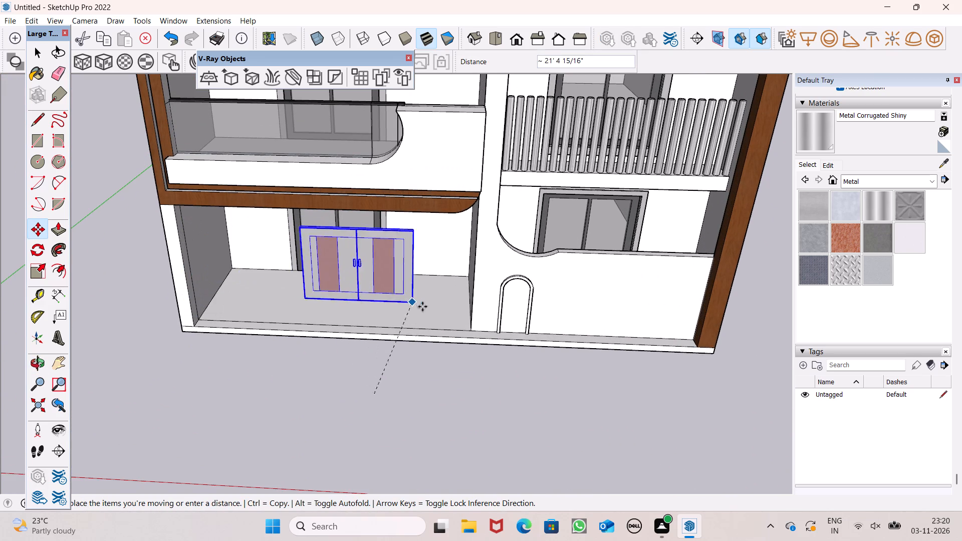
drag(422, 307, 470, 329)
Stretch the panel group leftward along the red axis to about 1.50 times its width.
middle_drag(453, 327, 580, 378)
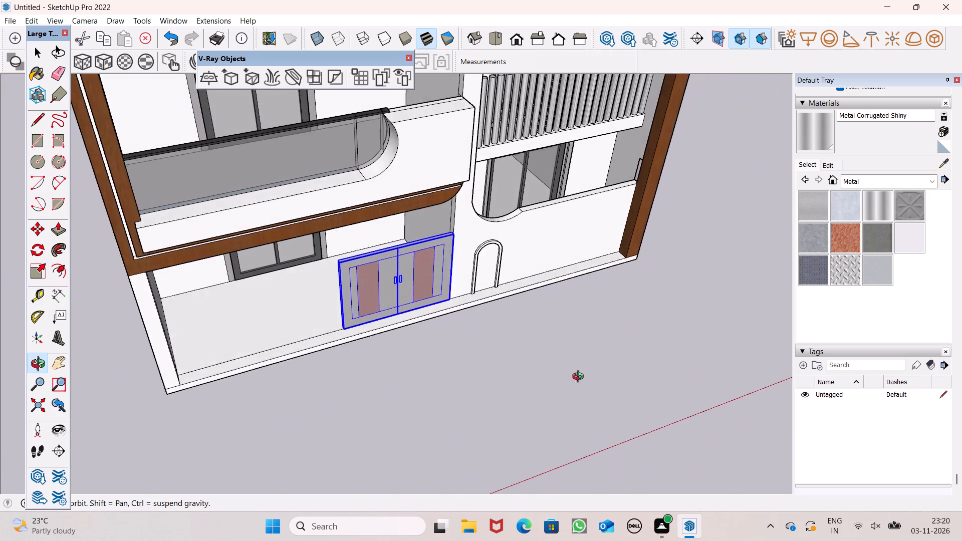
middle_drag(580, 378, 595, 340)
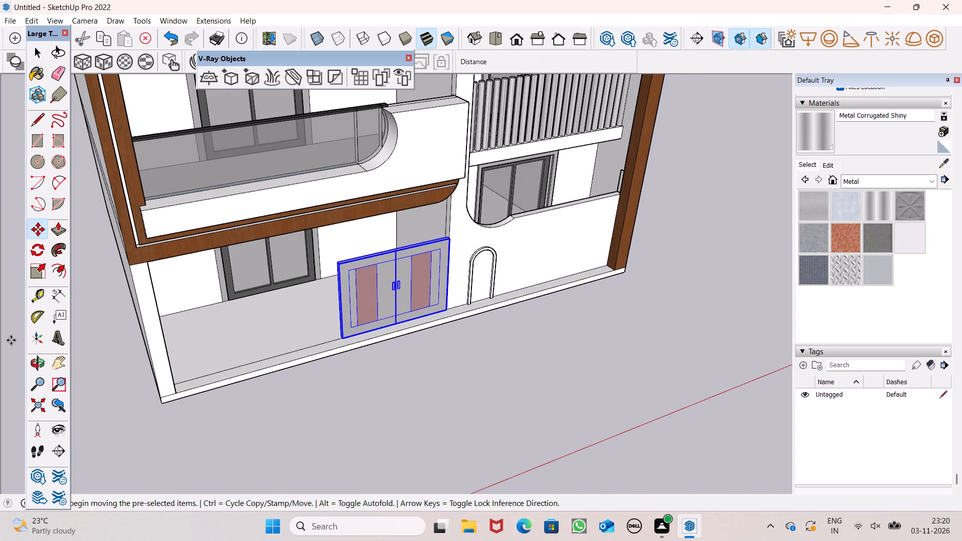
click(38, 280)
middle_drag(228, 356, 309, 352)
scroll(357, 324, up, 5)
scroll(357, 319, down, 1)
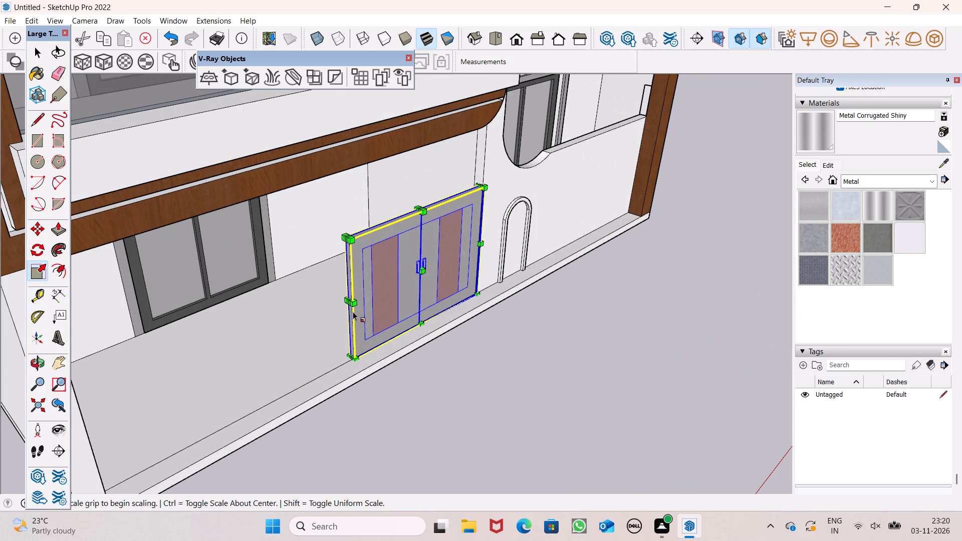
drag(348, 304, 275, 357)
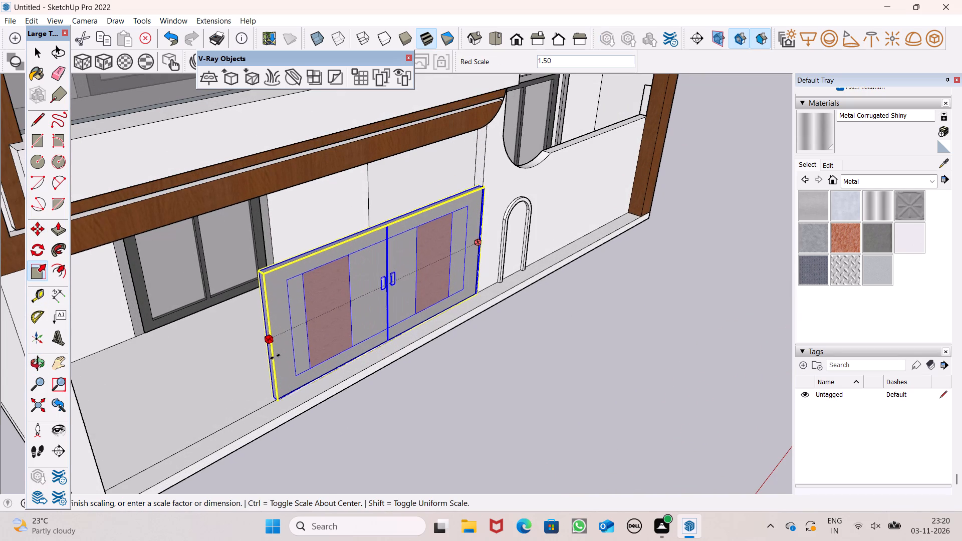
drag(275, 357, 276, 360)
key(space)
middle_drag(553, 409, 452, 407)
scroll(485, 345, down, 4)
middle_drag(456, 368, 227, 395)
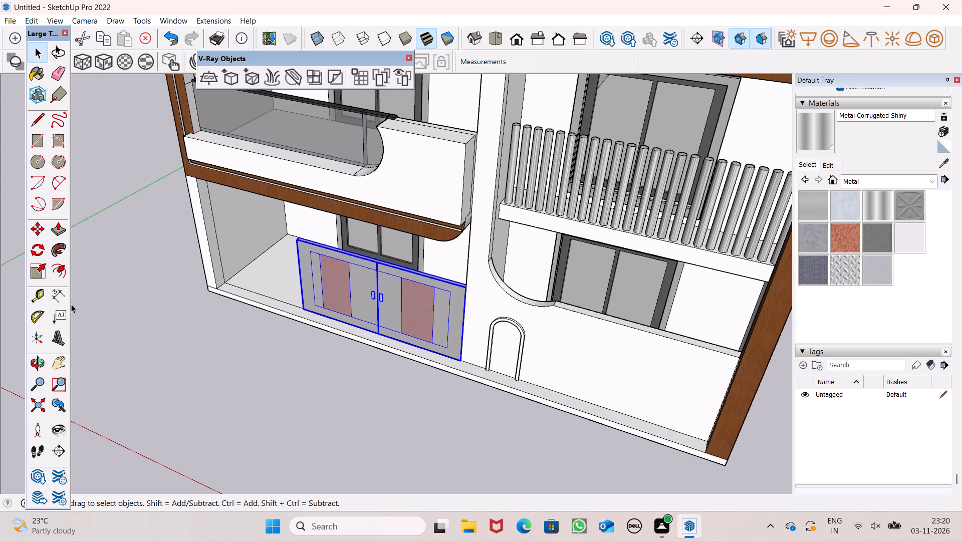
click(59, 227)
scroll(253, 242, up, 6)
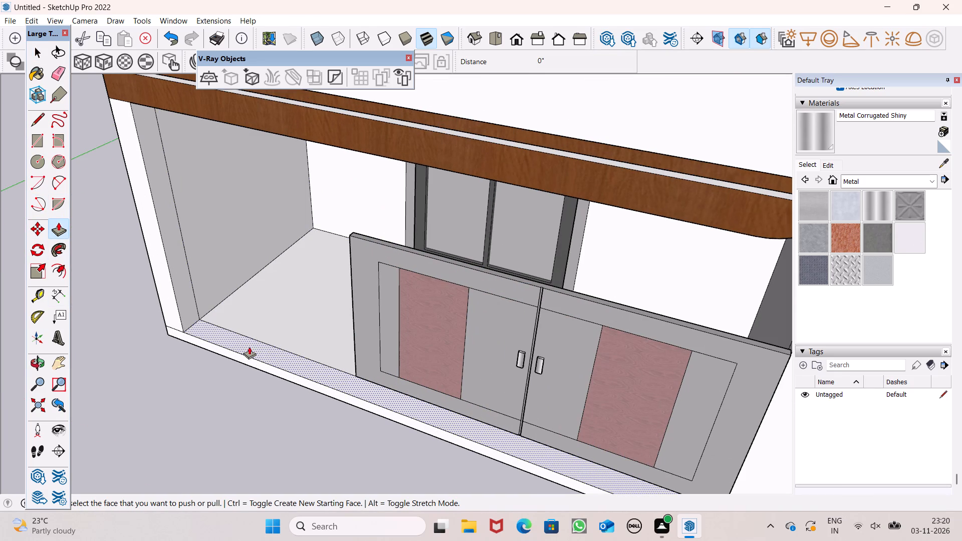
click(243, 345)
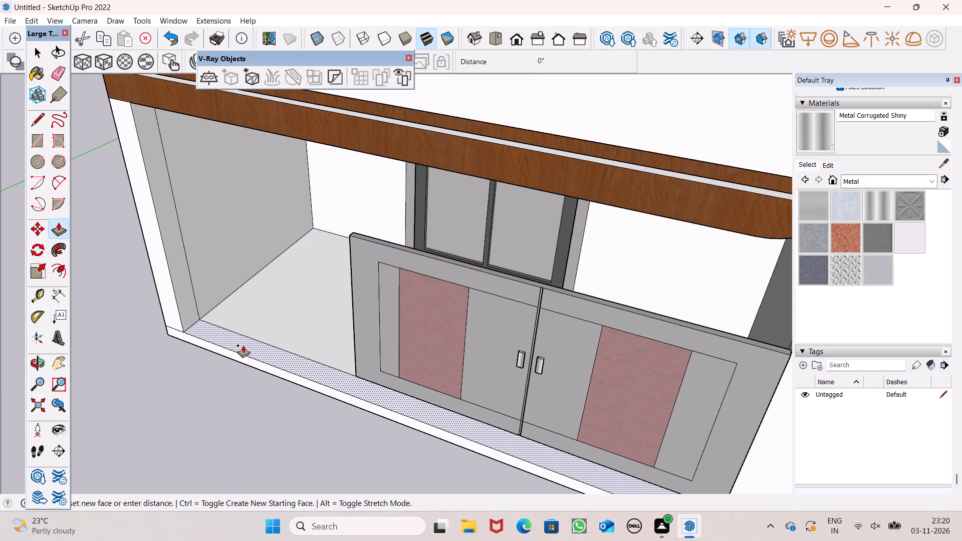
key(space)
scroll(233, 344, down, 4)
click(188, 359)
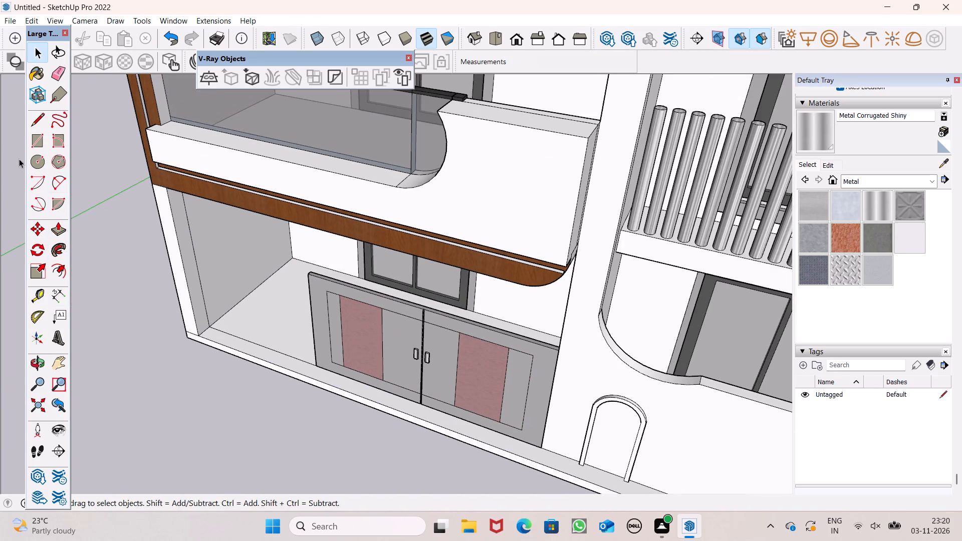
Extrude the inner face of the opening's left front pillar 7' 2 1/2" toward the panel, narrowing the opening.
scroll(312, 370, down, 1)
middle_drag(314, 374, 370, 367)
scroll(540, 427, up, 6)
scroll(421, 368, down, 3)
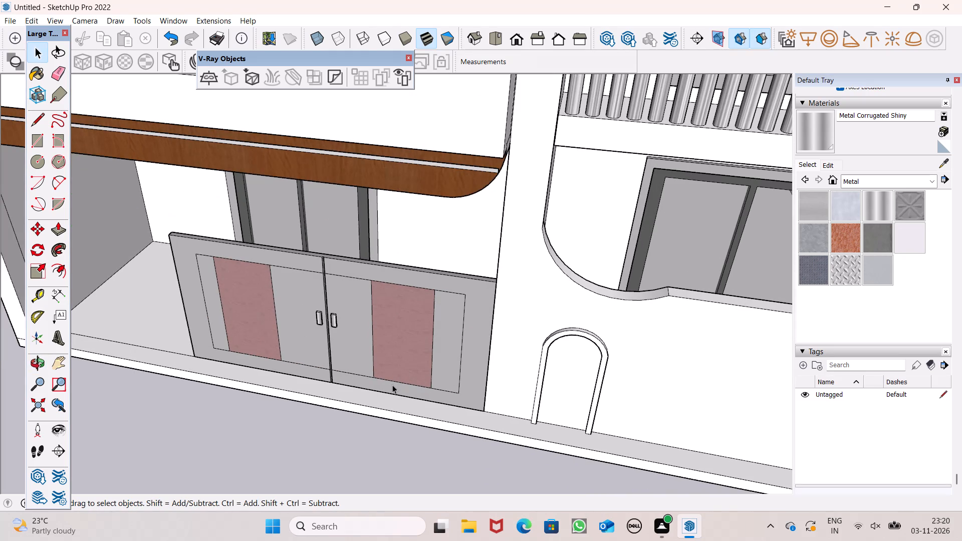
scroll(410, 396, up, 1)
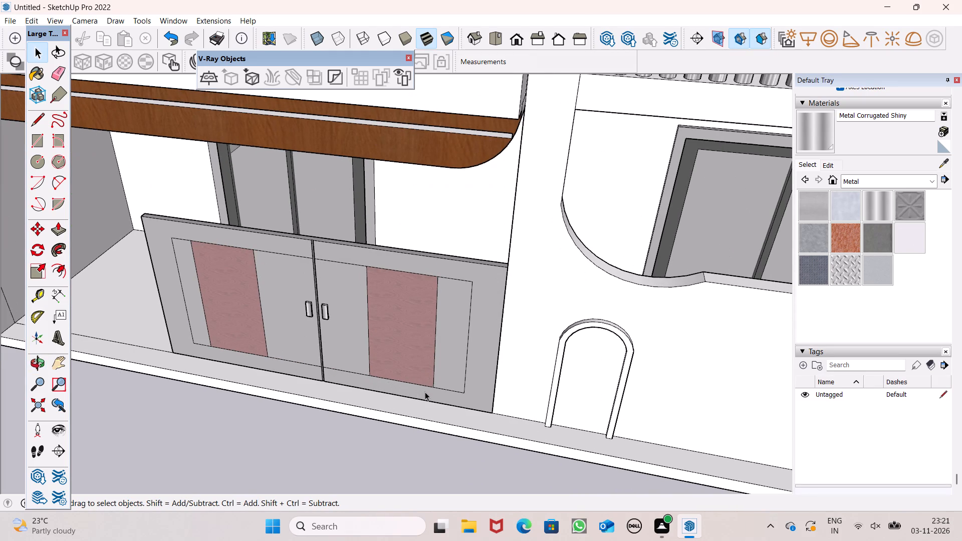
scroll(429, 314, down, 7)
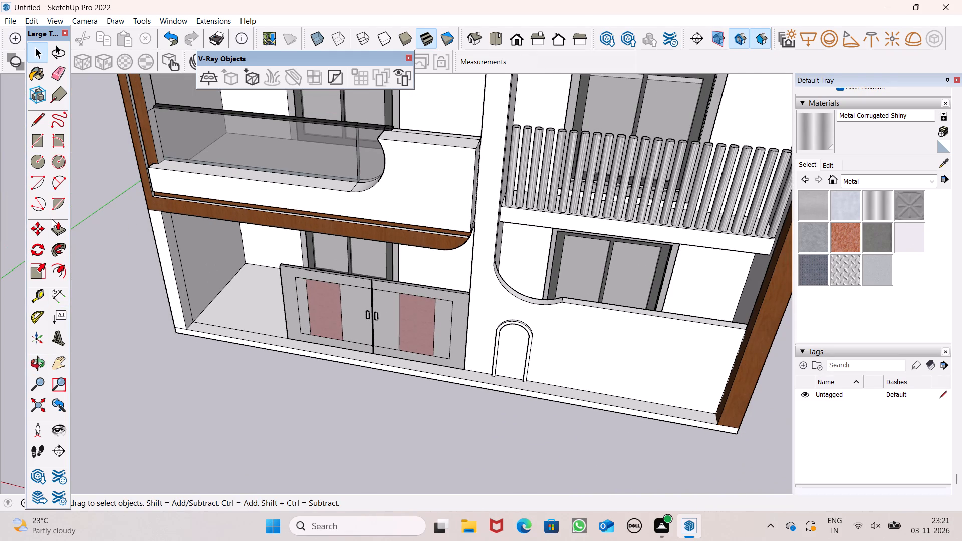
click(57, 229)
scroll(194, 288, up, 5)
drag(179, 309, 309, 366)
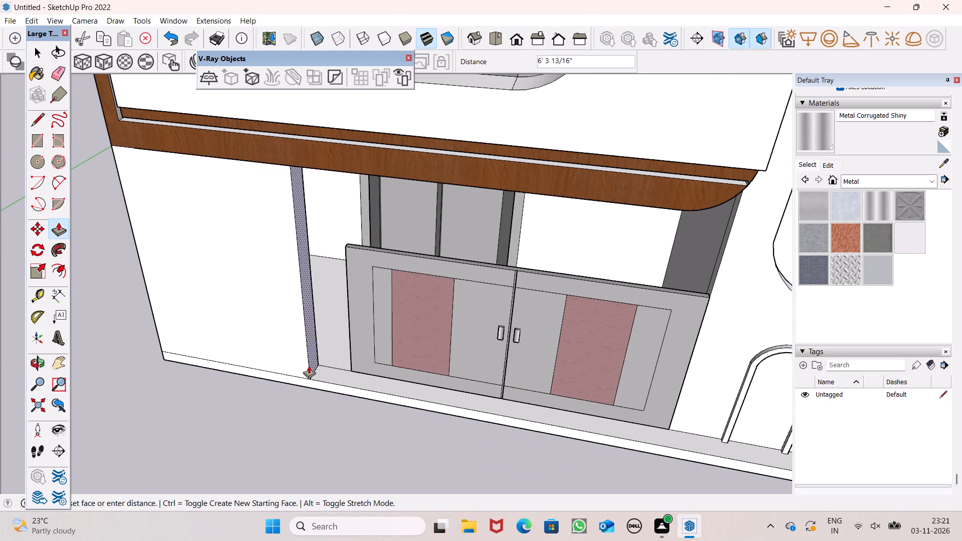
drag(309, 366, 324, 371)
scroll(237, 314, down, 5)
middle_drag(243, 330, 293, 262)
scroll(248, 252, down, 6)
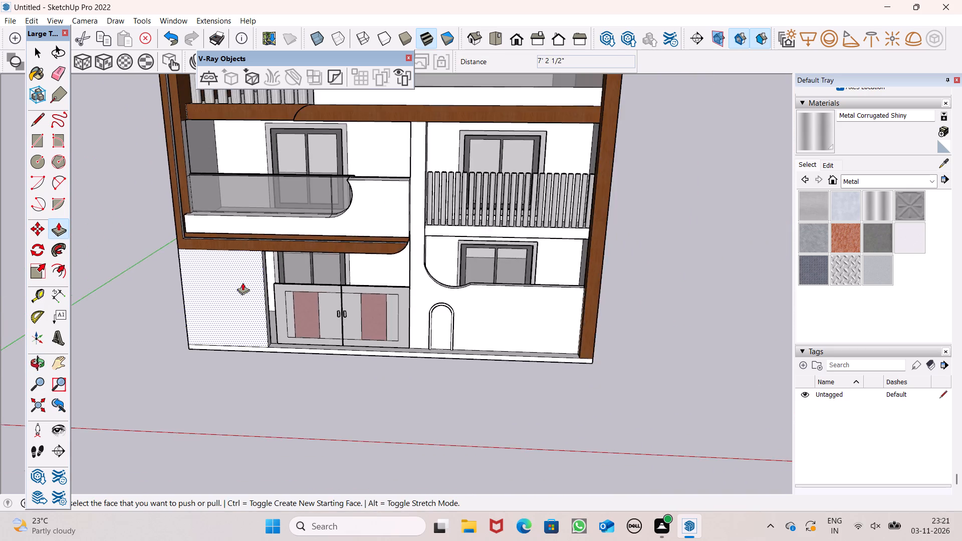
scroll(220, 282, down, 4)
middle_drag(358, 338, 381, 297)
key(space)
click(274, 357)
Stretch the panel group leftward along the red axis to 1.04 times its width, toward the extended front pillar.
scroll(330, 359, down, 2)
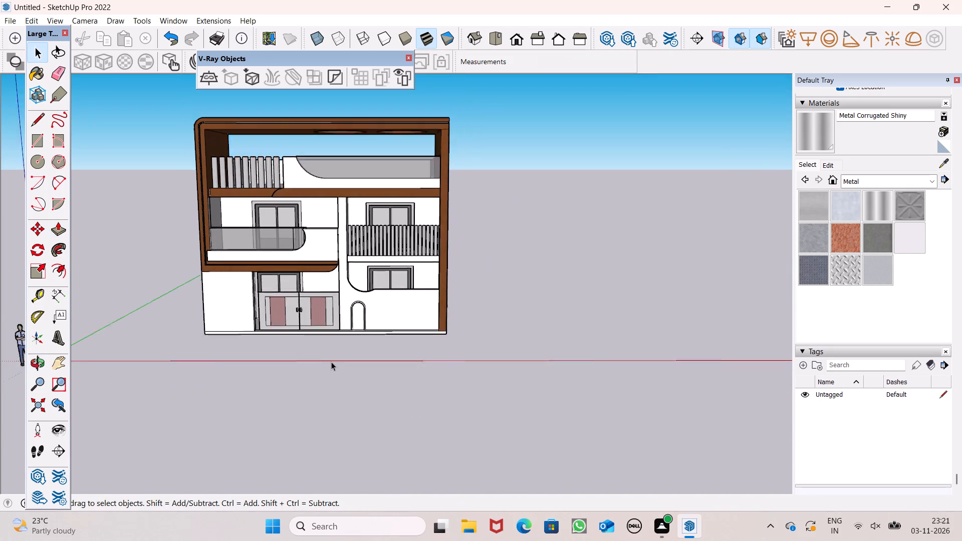
scroll(331, 362, down, 1)
middle_drag(332, 363, 383, 382)
scroll(243, 357, up, 6)
middle_click(301, 315)
scroll(301, 315, up, 3)
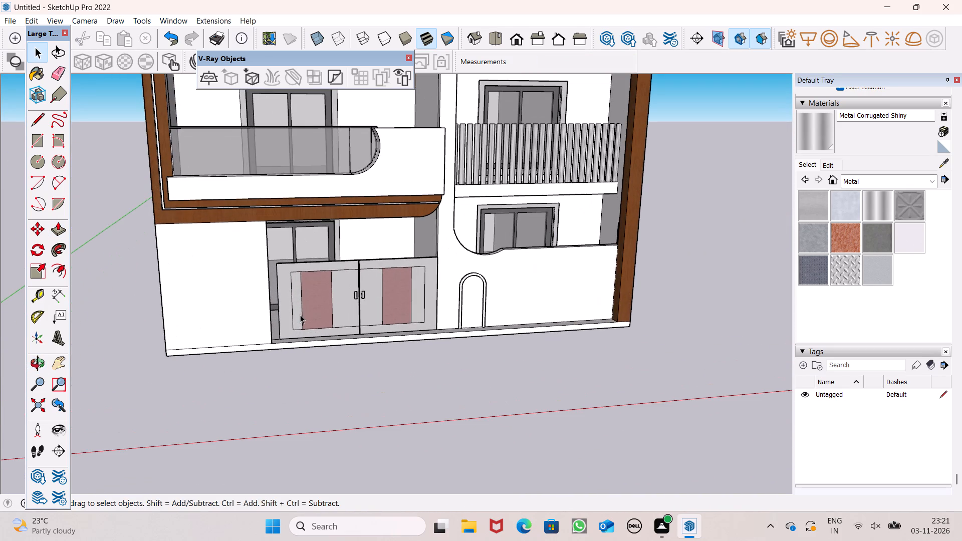
click(294, 318)
middle_drag(299, 350, 392, 425)
scroll(266, 338, up, 8)
middle_drag(358, 369, 322, 369)
scroll(322, 369, up, 1)
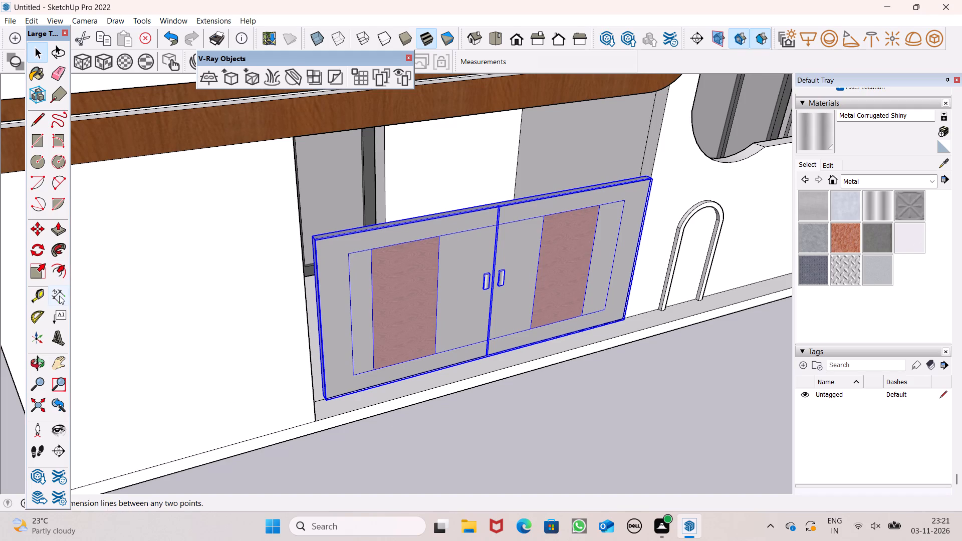
click(31, 273)
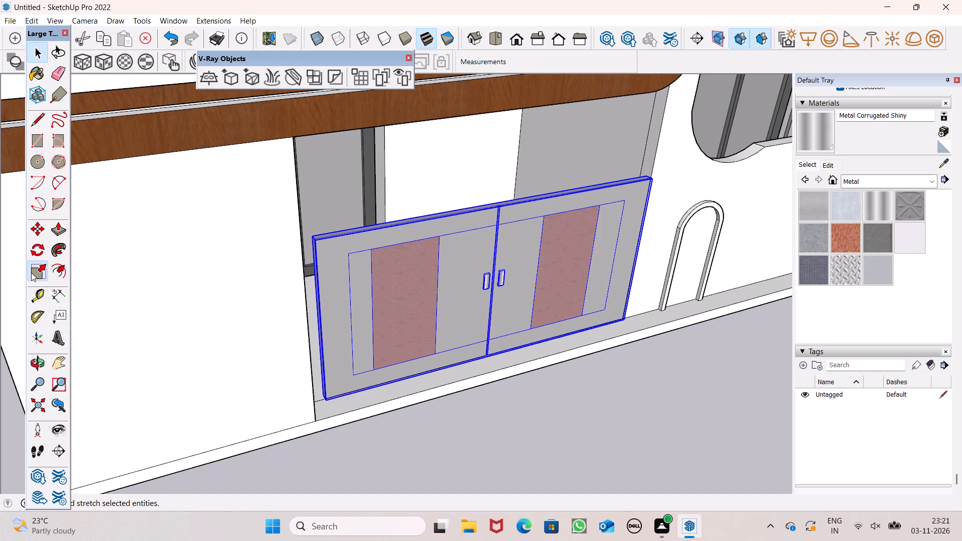
middle_drag(225, 345, 284, 366)
scroll(283, 367, up, 9)
middle_drag(435, 371, 402, 380)
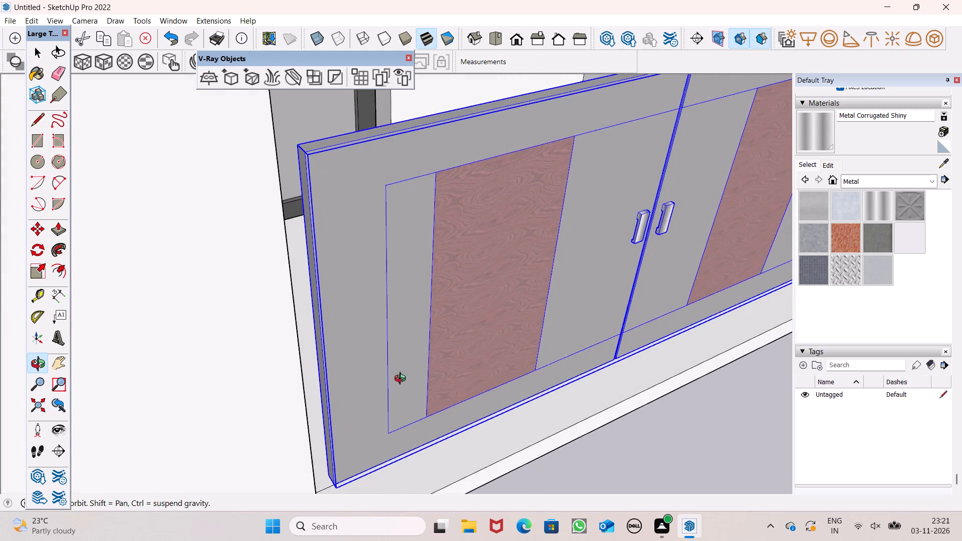
middle_drag(402, 380, 390, 387)
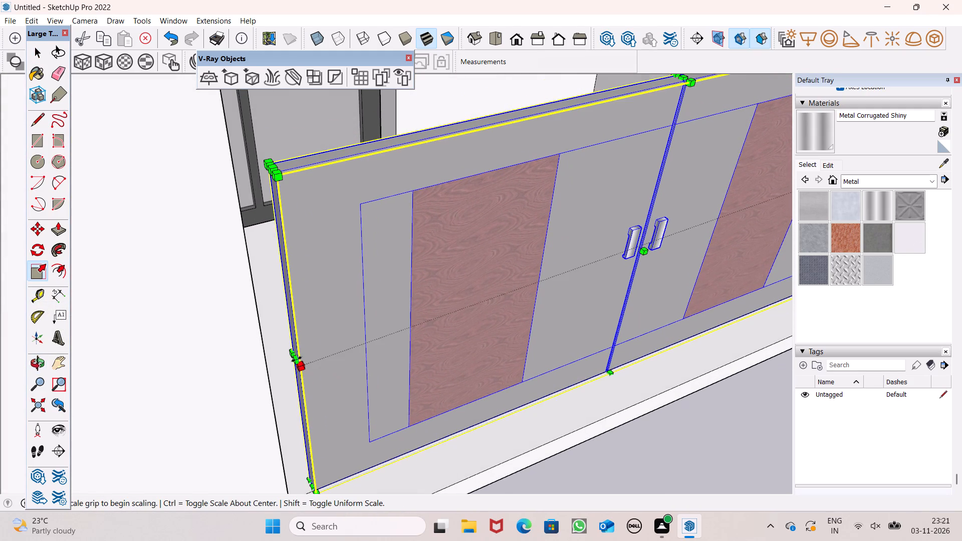
scroll(297, 359, up, 2)
drag(294, 358, 252, 369)
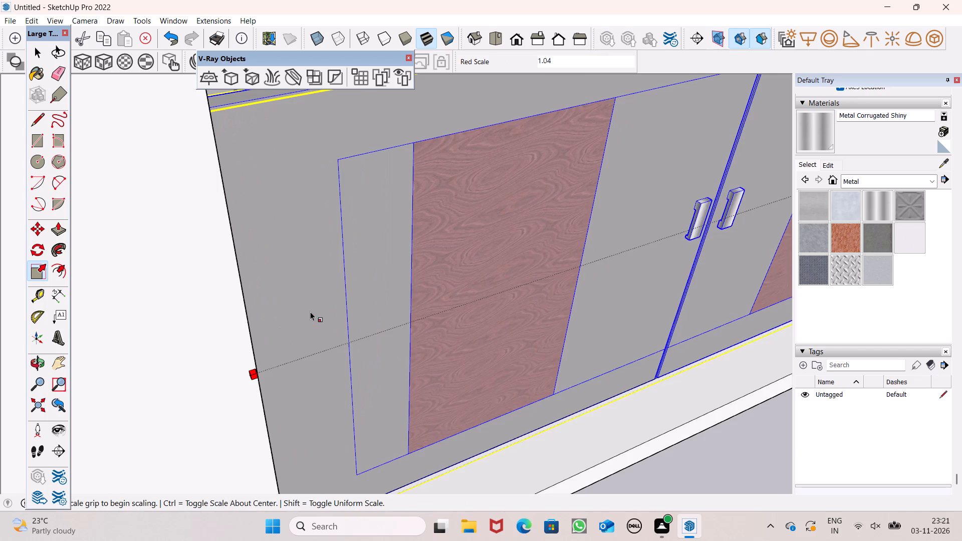
scroll(310, 312, down, 6)
key(space)
Stretch the panel group leftward again along the red axis to about 1.01 times its width, up to the pillar's edge.
scroll(322, 319, down, 4)
middle_drag(387, 345, 286, 331)
scroll(281, 325, up, 1)
scroll(278, 286, down, 5)
scroll(243, 300, up, 3)
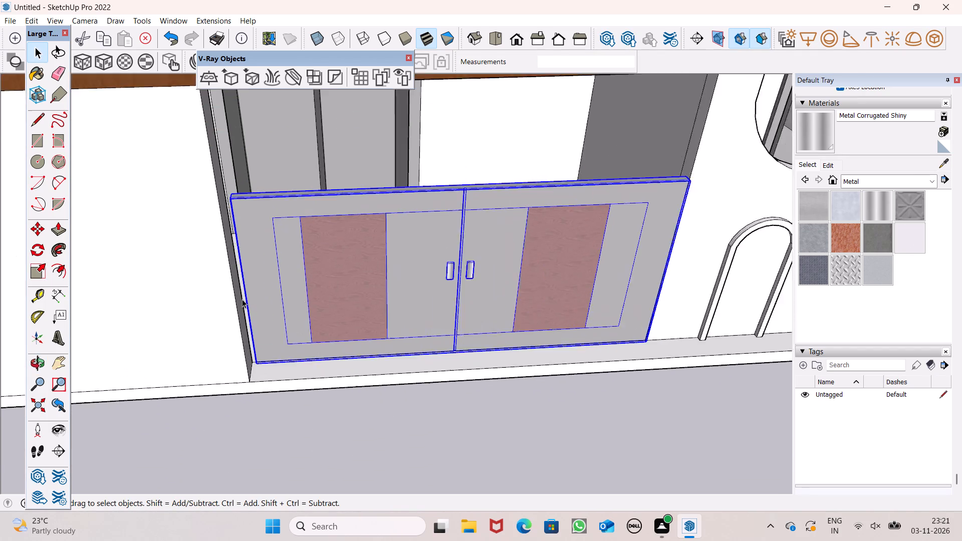
scroll(242, 299, up, 5)
middle_drag(250, 319, 323, 328)
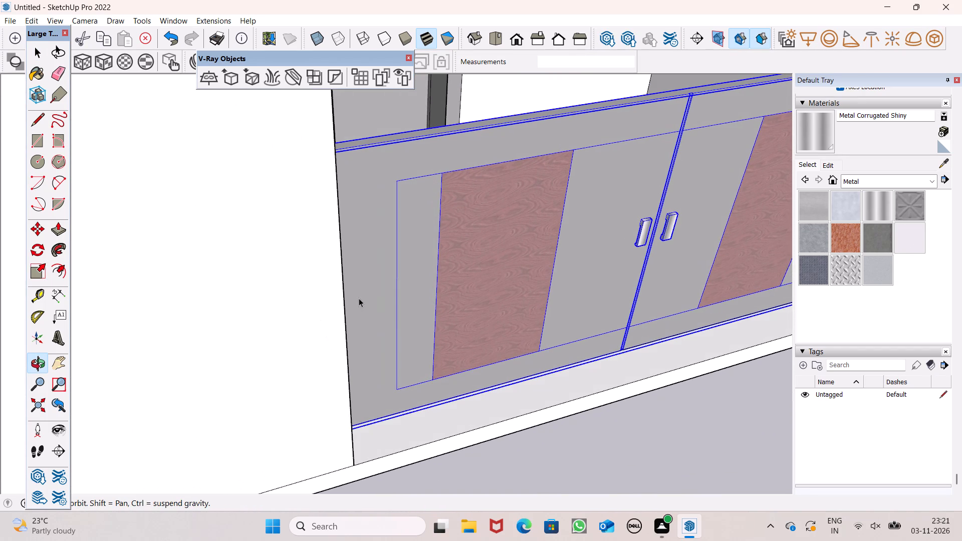
middle_drag(400, 321, 364, 354)
scroll(304, 358, up, 3)
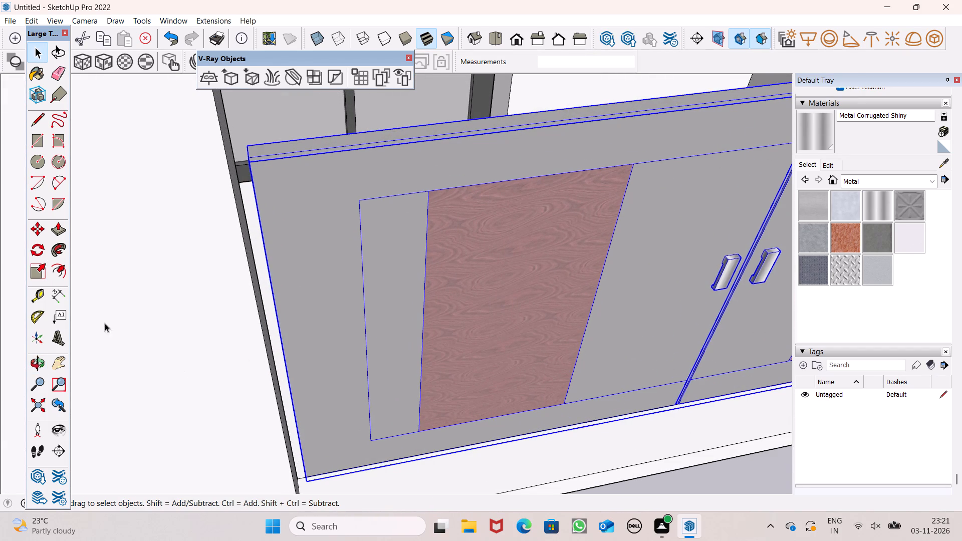
click(37, 276)
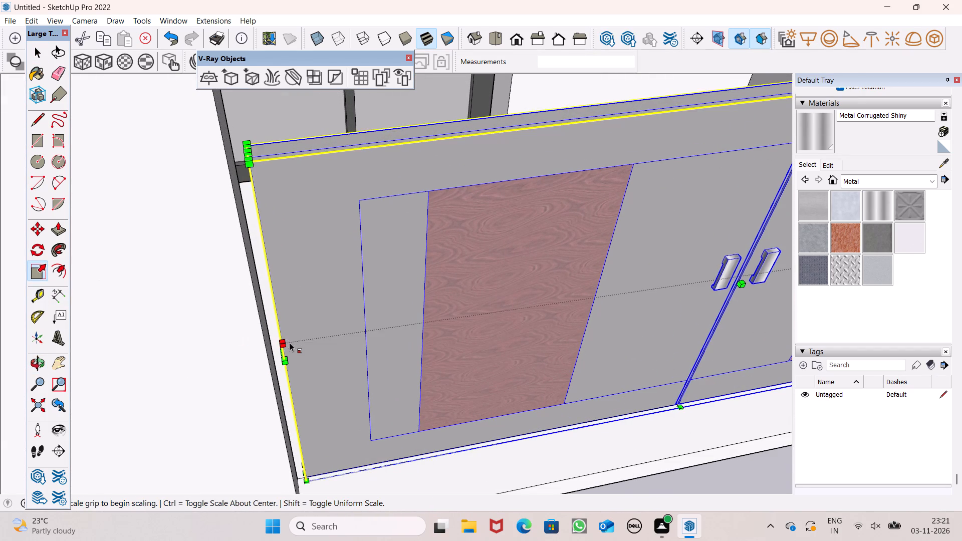
scroll(290, 349, up, 3)
drag(280, 351, 266, 356)
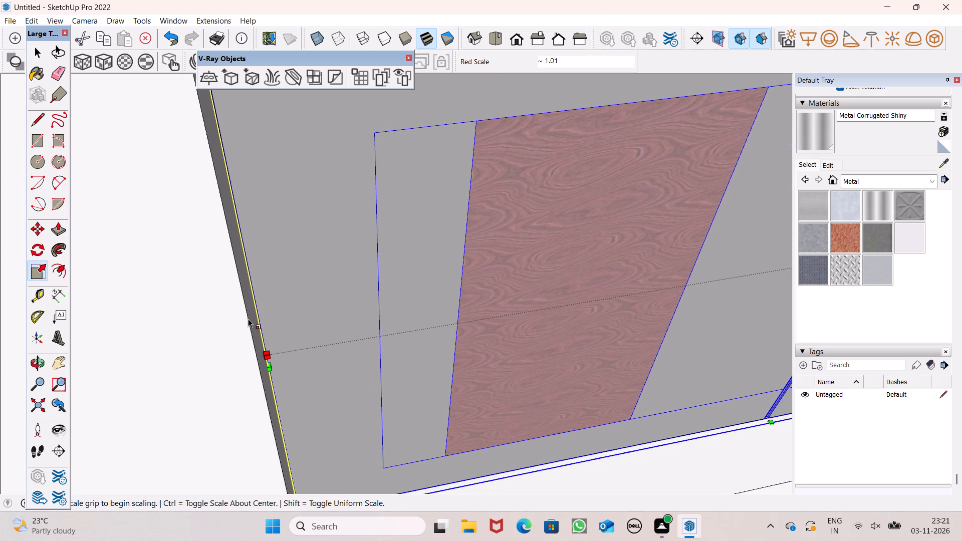
key(space)
Deselect the panel and examine the whole front facade with the fitted gate from several angles.
scroll(248, 318, down, 10)
middle_drag(439, 387, 410, 351)
scroll(395, 337, down, 6)
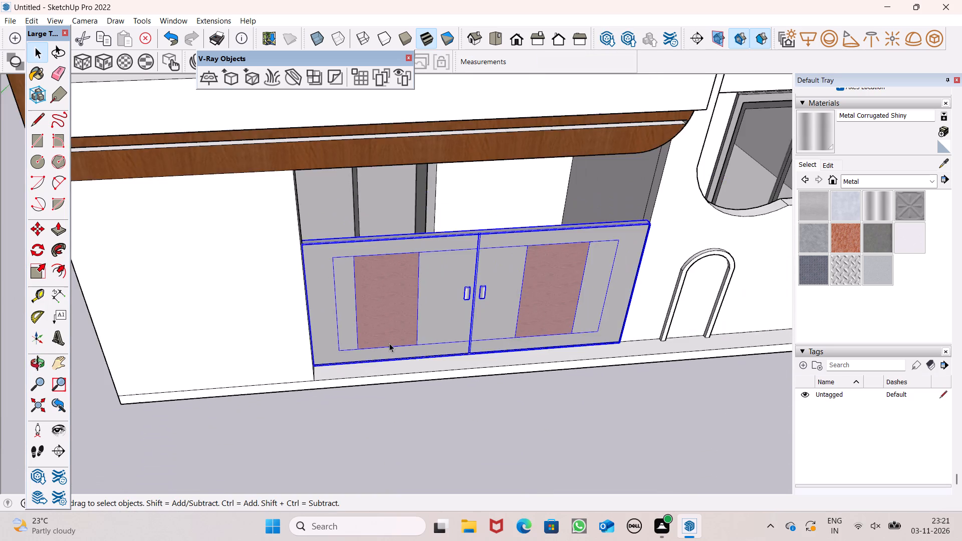
scroll(389, 338, down, 11)
middle_drag(482, 383, 429, 335)
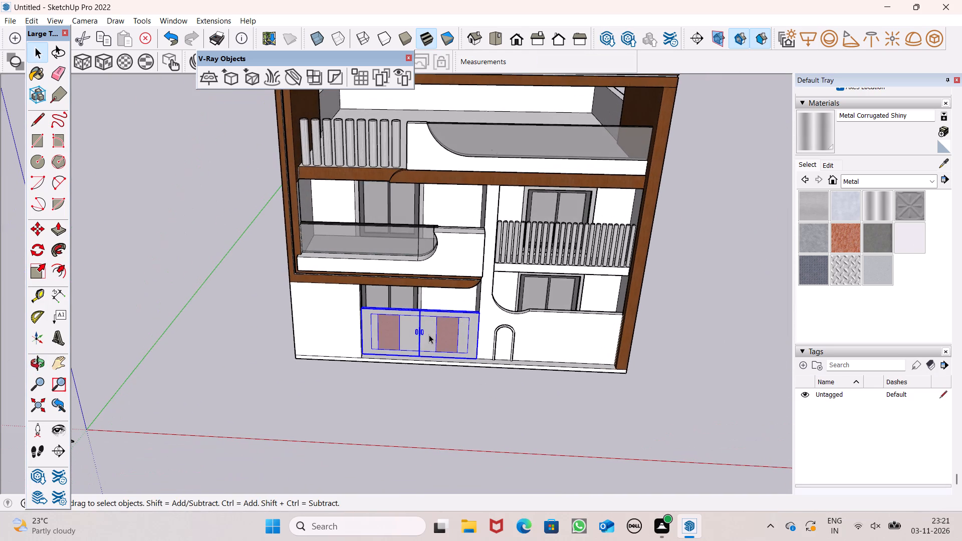
scroll(429, 335, down, 2)
key(space)
click(619, 422)
middle_drag(547, 384, 530, 224)
scroll(517, 246, up, 3)
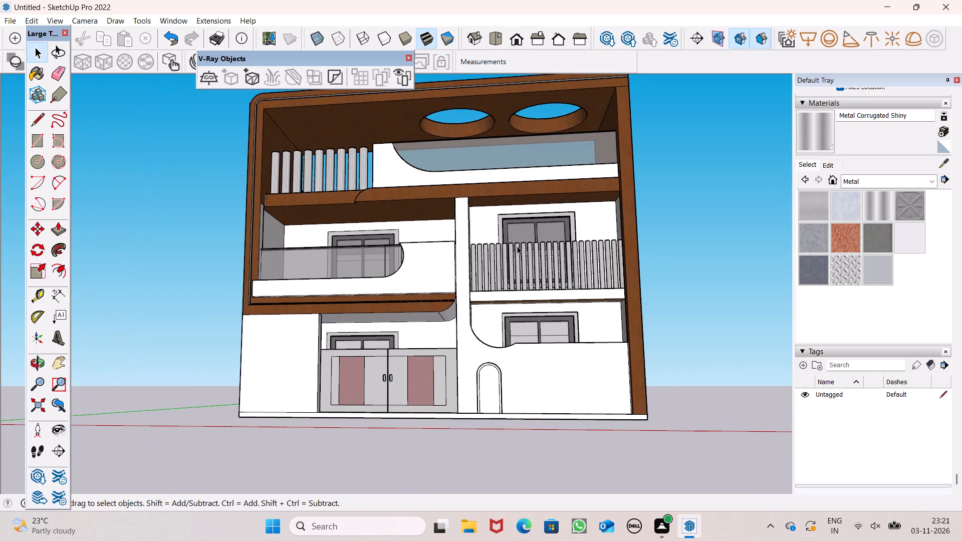
middle_drag(551, 314, 591, 384)
scroll(589, 366, down, 1)
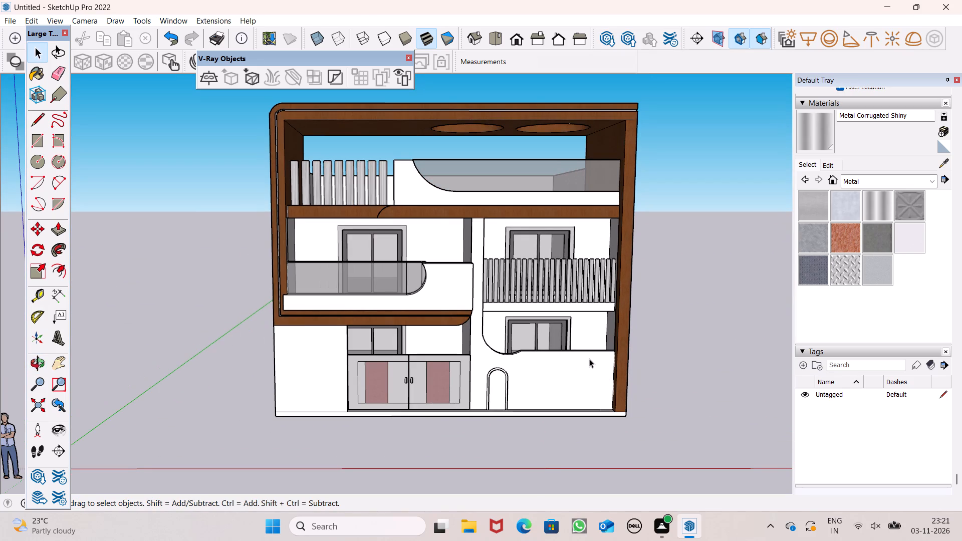
scroll(567, 360, down, 3)
middle_drag(553, 365, 550, 391)
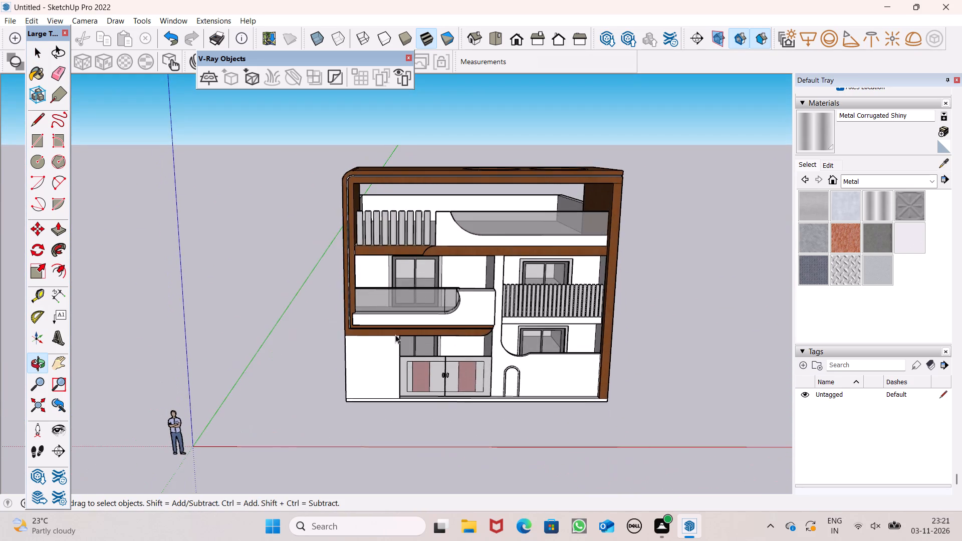
scroll(320, 339, down, 5)
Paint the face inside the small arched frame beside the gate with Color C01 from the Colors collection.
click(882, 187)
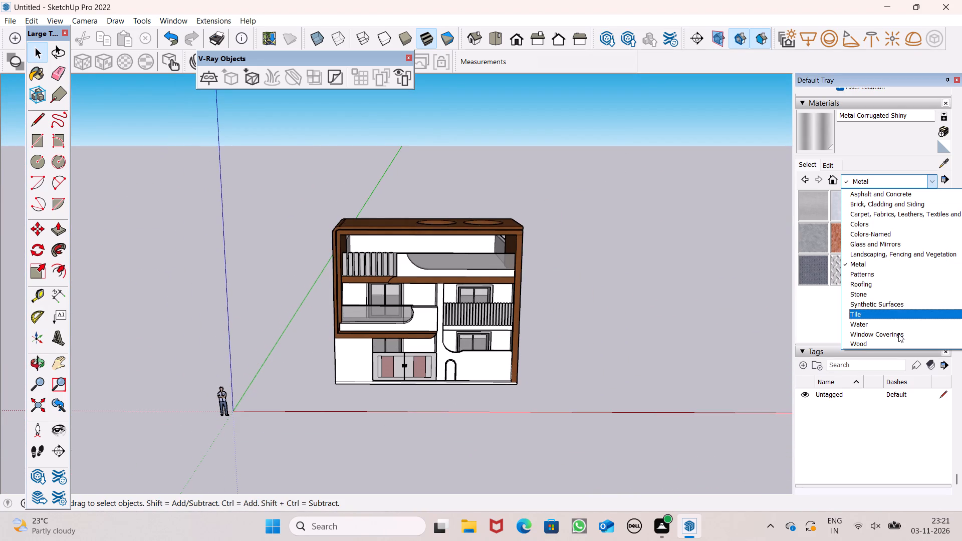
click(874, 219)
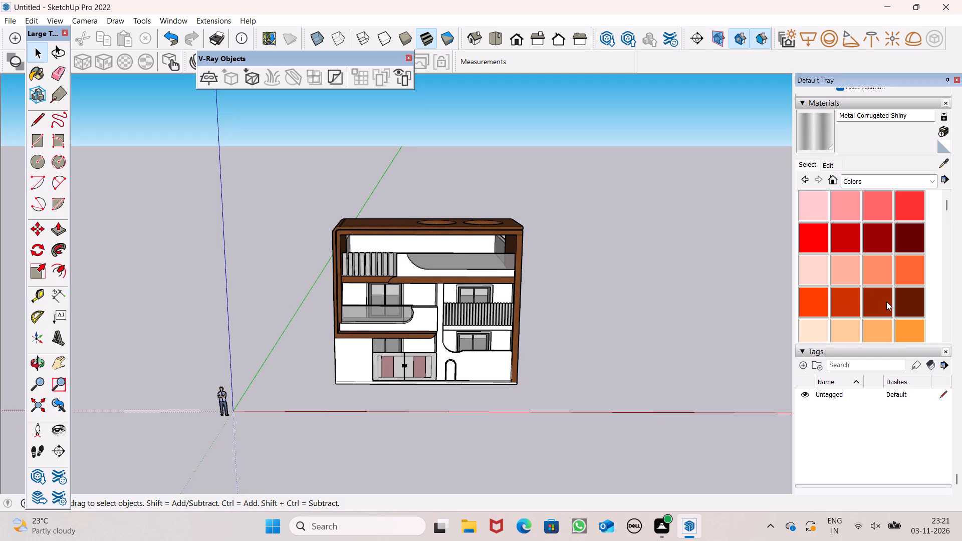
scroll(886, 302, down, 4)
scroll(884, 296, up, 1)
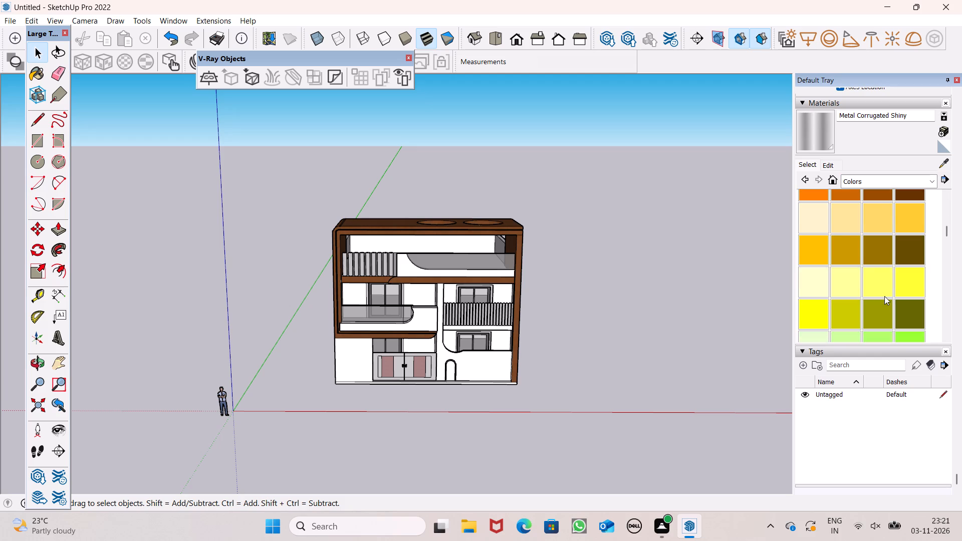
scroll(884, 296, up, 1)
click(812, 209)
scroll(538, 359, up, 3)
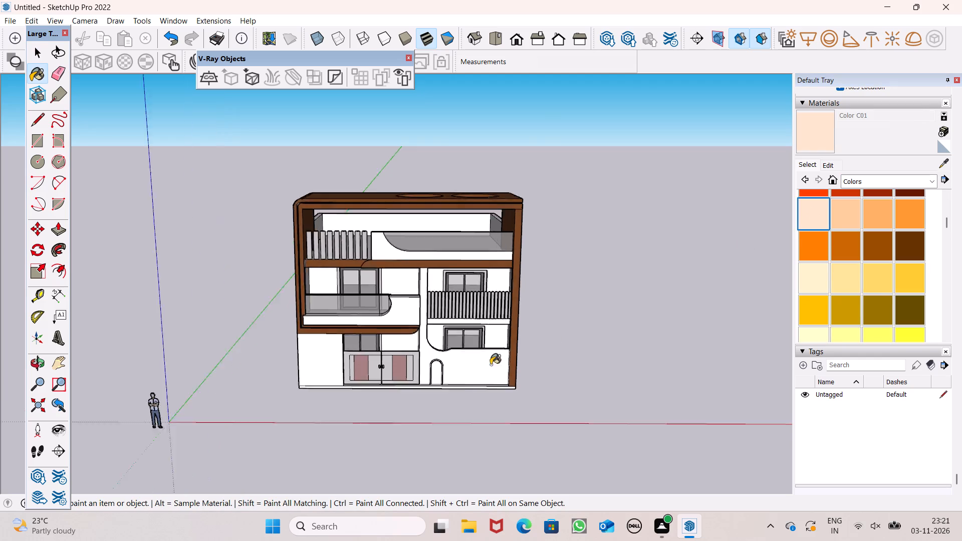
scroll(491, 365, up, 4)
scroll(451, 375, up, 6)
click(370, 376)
Repaint the face inside the small arched frame with Color C02.
scroll(446, 308, down, 5)
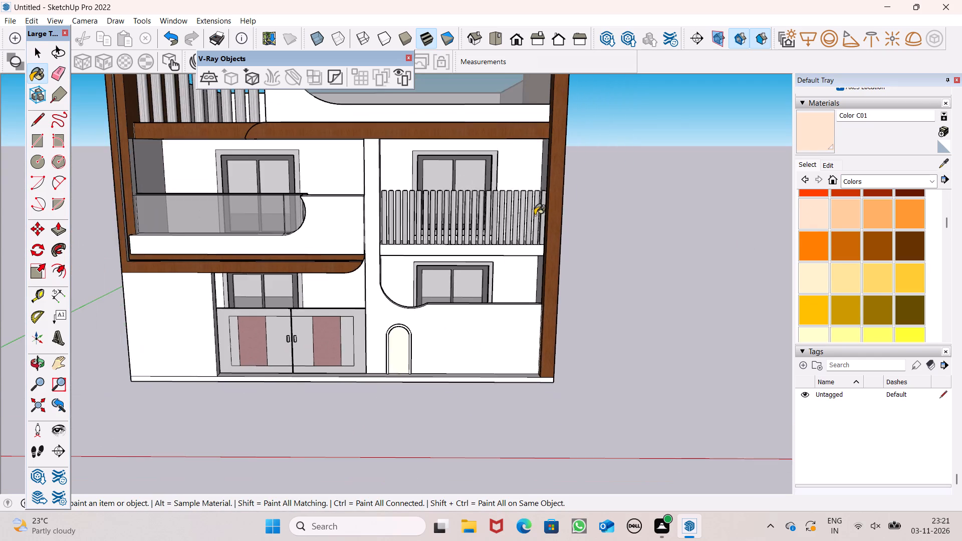
scroll(539, 214, down, 8)
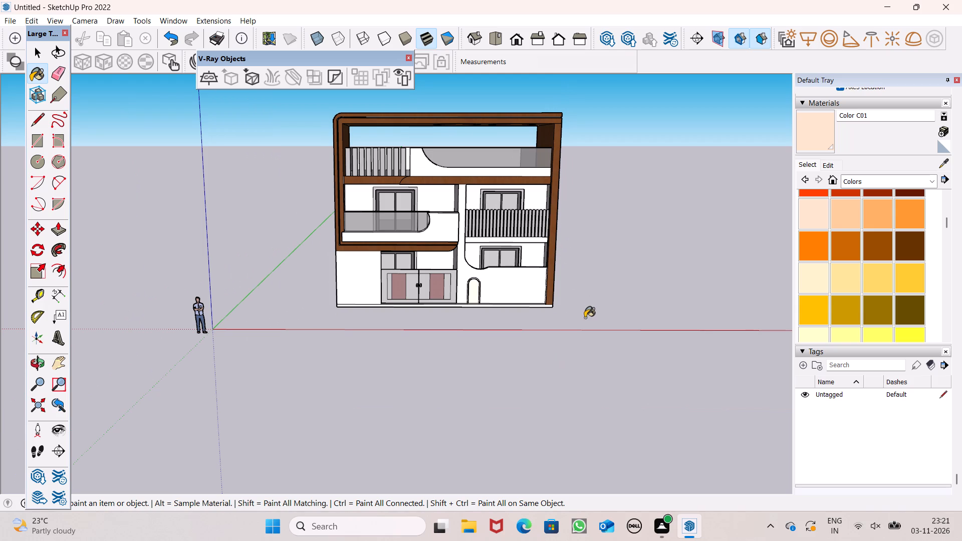
scroll(431, 291, up, 4)
scroll(476, 307, up, 7)
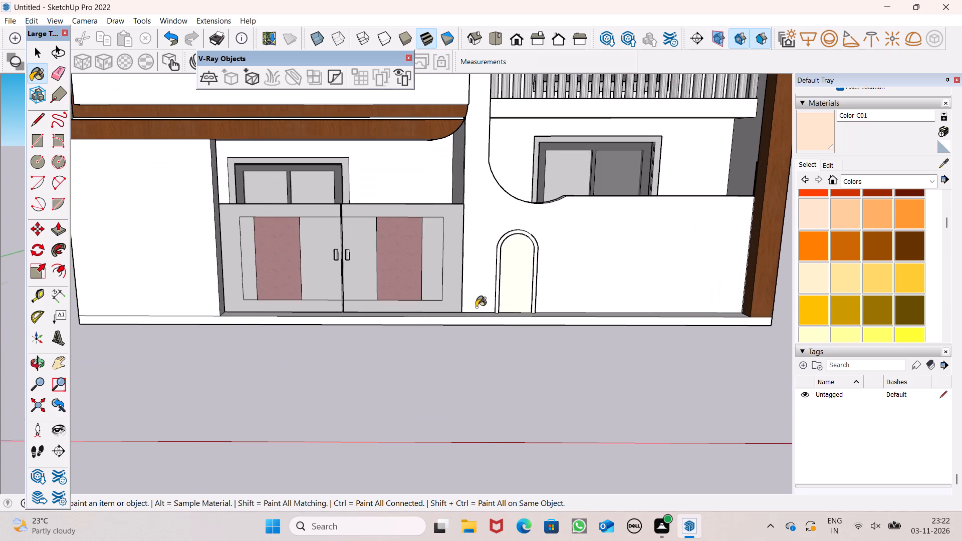
middle_drag(555, 345, 529, 407)
scroll(555, 345, up, 1)
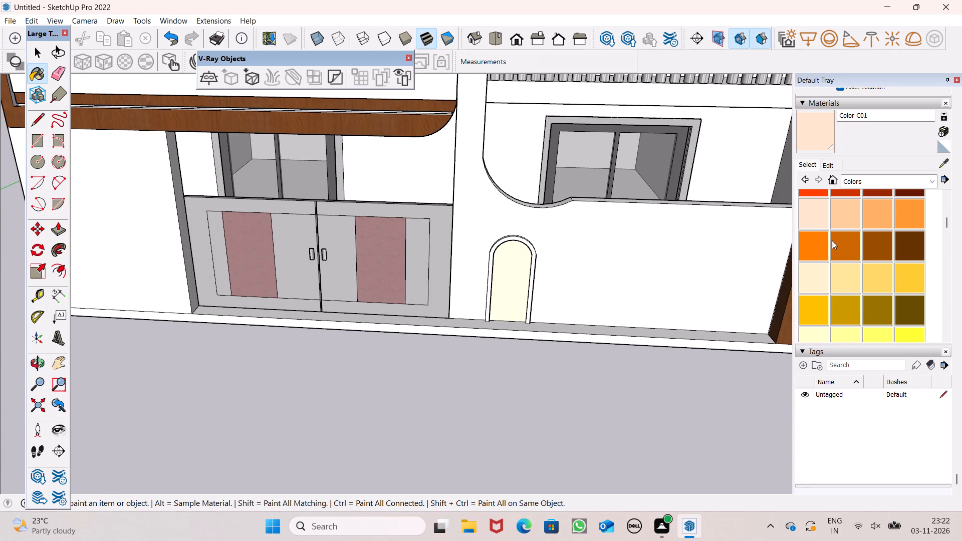
click(849, 220)
scroll(524, 279, up, 5)
click(517, 282)
Examine the painted arch and the surrounding ground-floor front from several angles.
scroll(609, 311, up, 1)
middle_drag(610, 311, 564, 333)
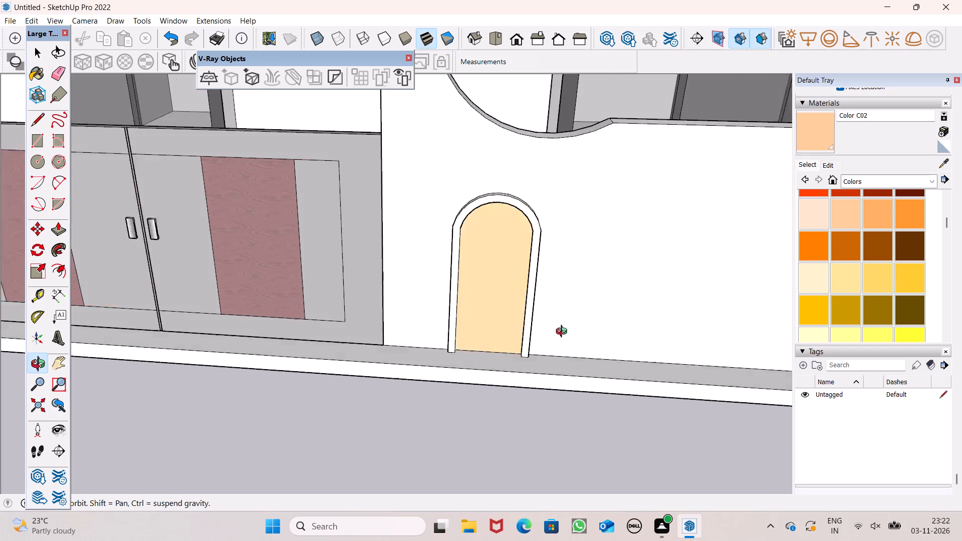
middle_drag(564, 333, 444, 373)
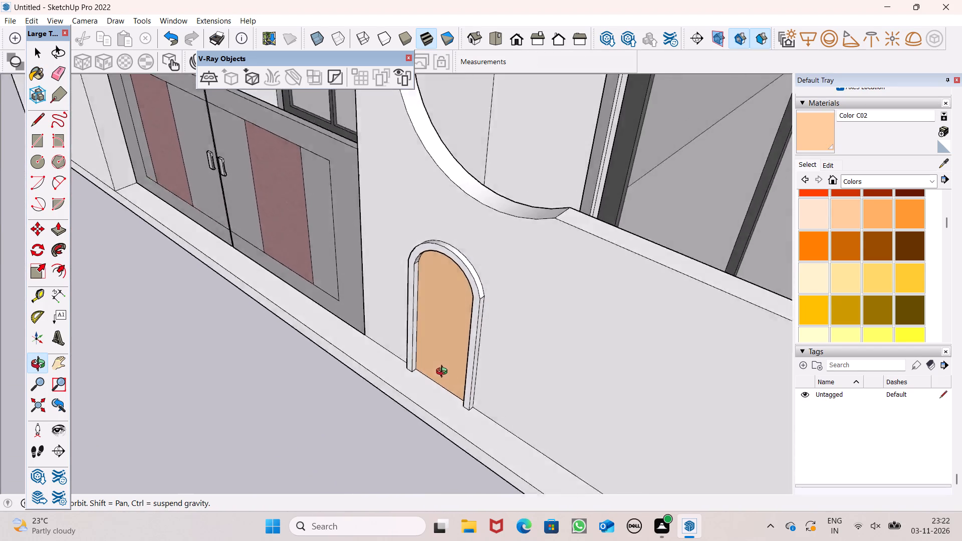
middle_drag(444, 373, 582, 231)
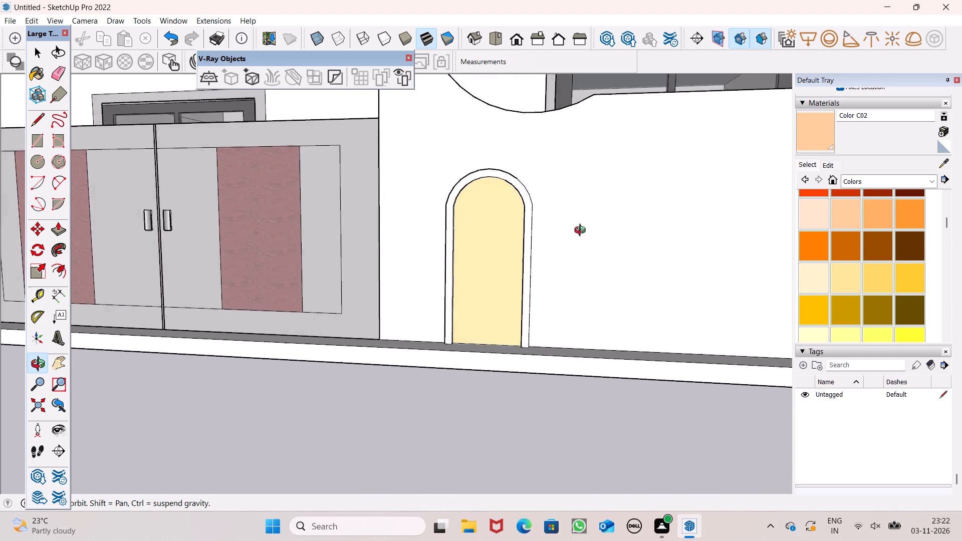
middle_drag(582, 231, 469, 283)
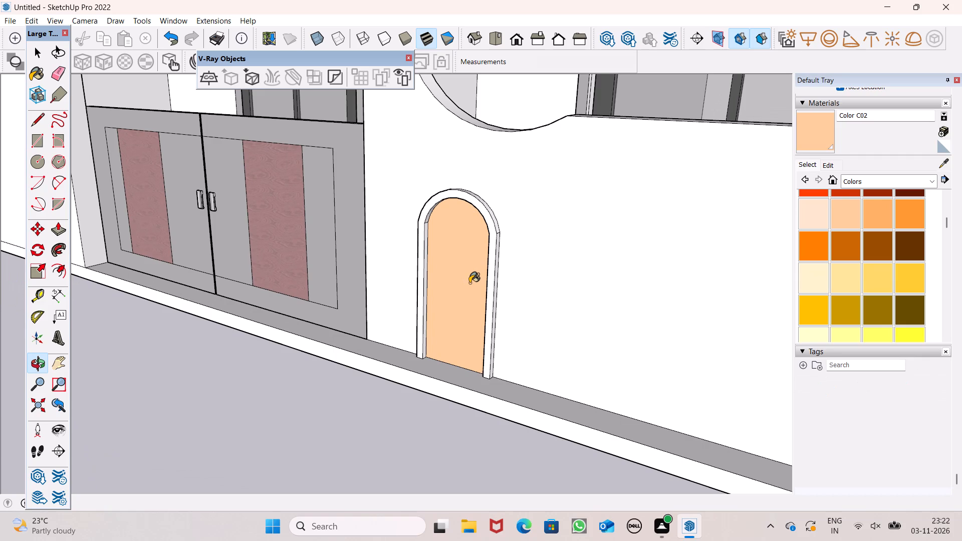
key(space)
scroll(396, 254, down, 1)
middle_drag(361, 287, 461, 286)
scroll(415, 276, down, 3)
middle_drag(350, 277, 449, 279)
scroll(402, 251, down, 2)
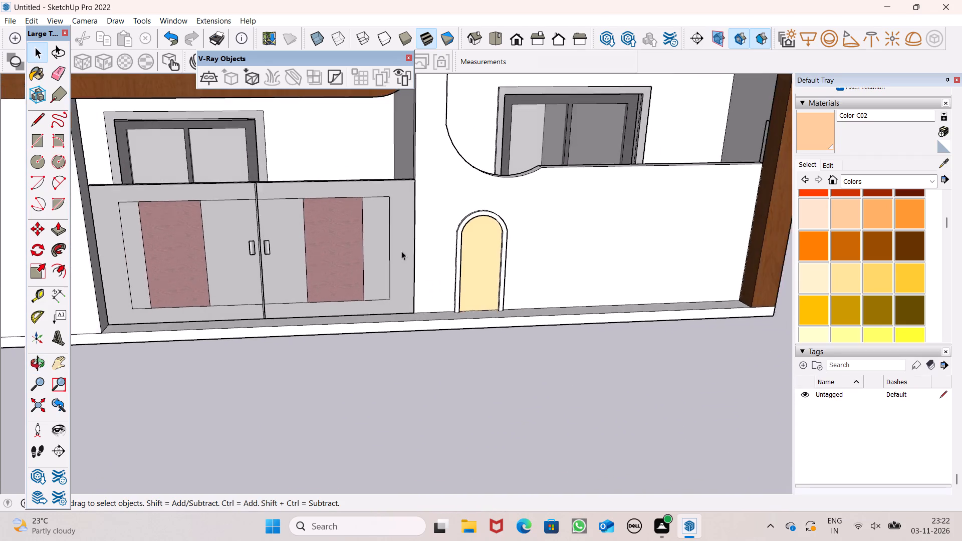
scroll(401, 251, down, 7)
middle_drag(544, 275, 448, 267)
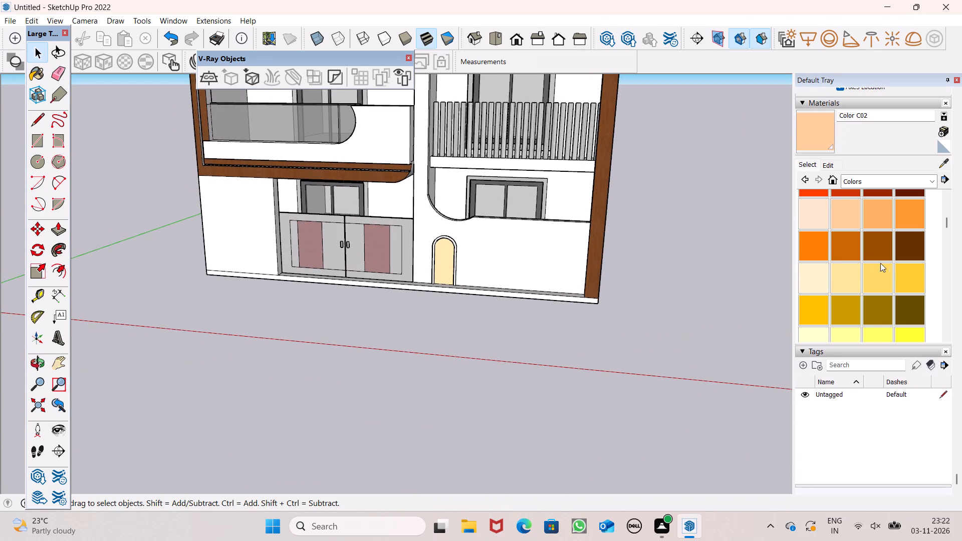
Repaint the face inside the small arched frame with 0026_LightSalmon from the Colors-Named collection.
scroll(885, 267, down, 9)
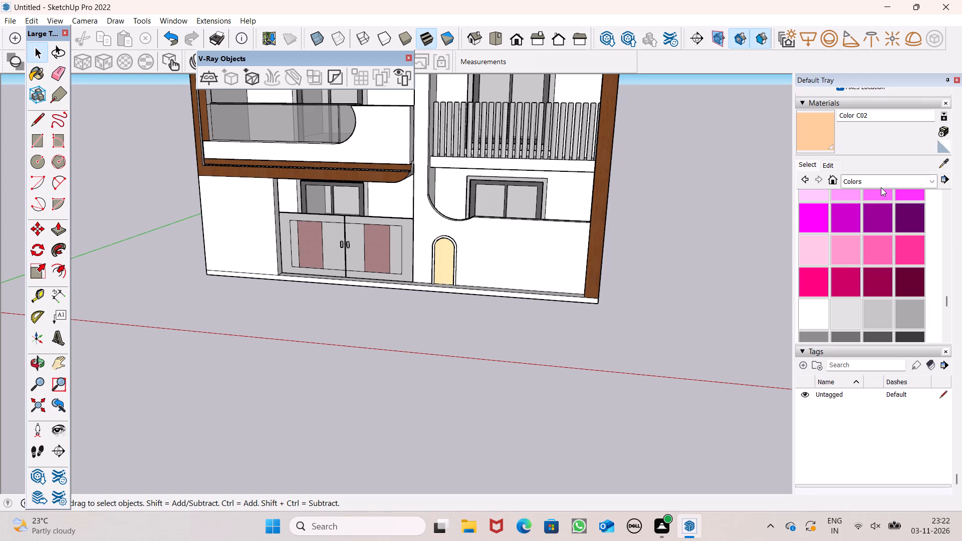
click(880, 180)
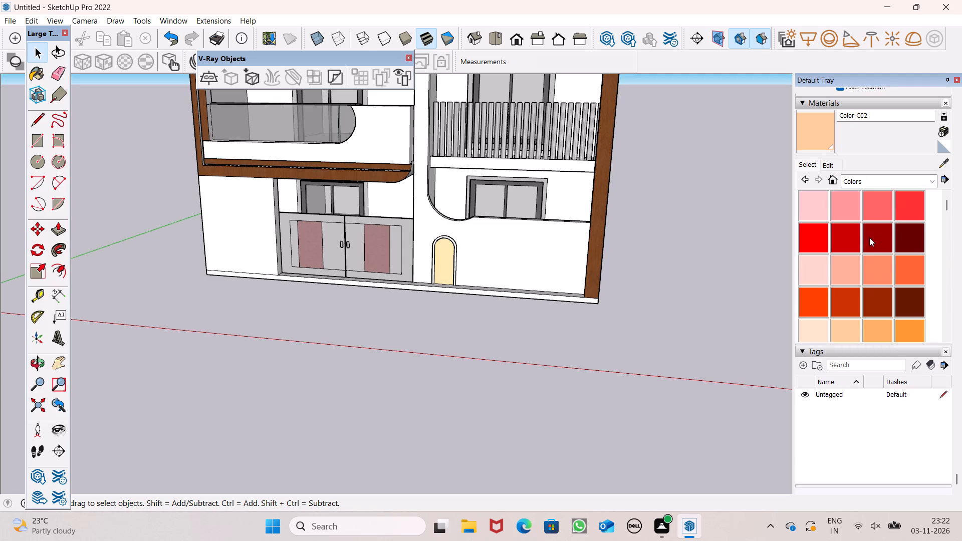
click(872, 181)
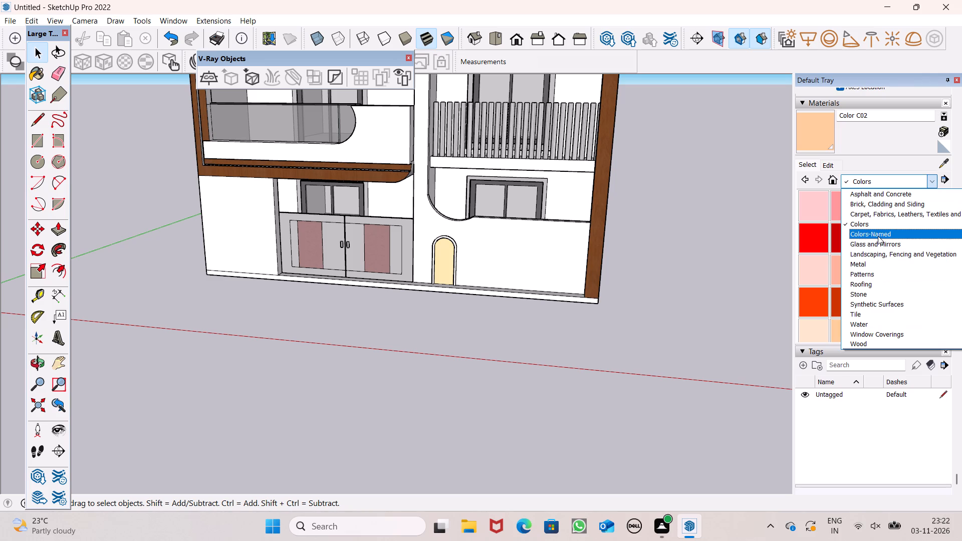
click(878, 236)
scroll(873, 280, down, 3)
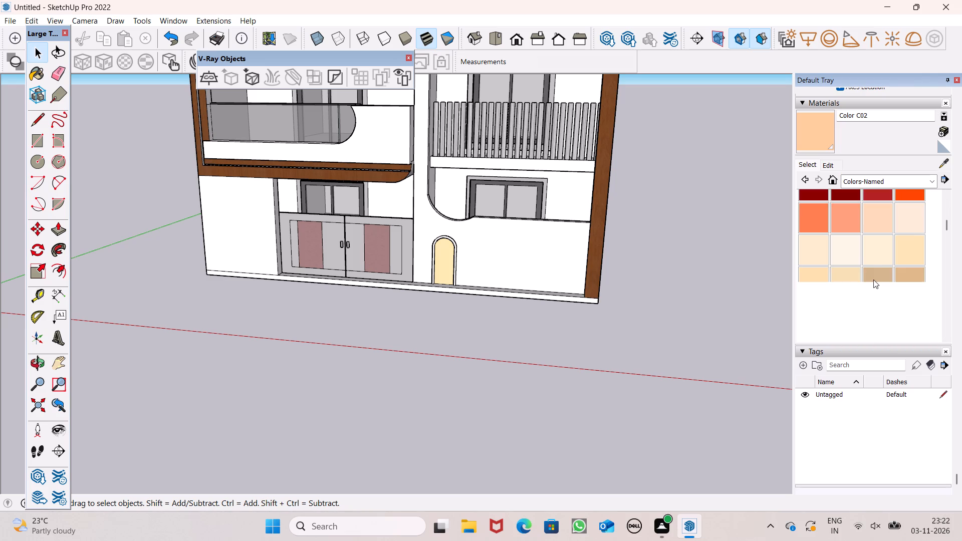
scroll(872, 266, down, 1)
scroll(874, 285, up, 1)
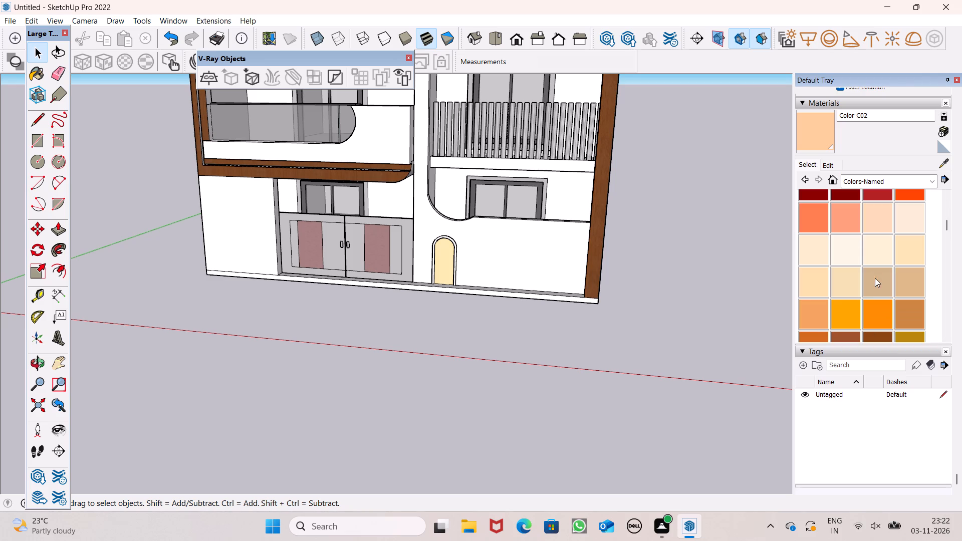
click(844, 220)
scroll(440, 281, up, 6)
click(452, 257)
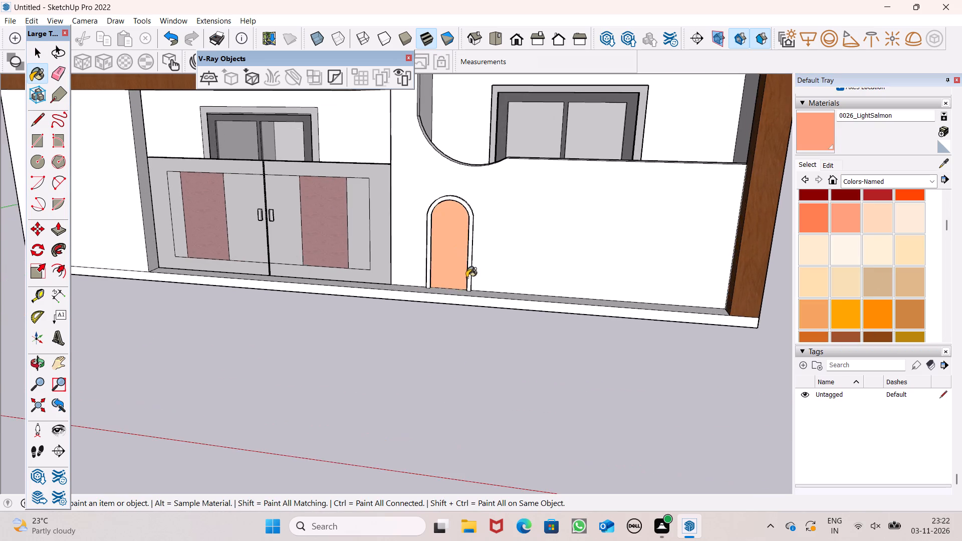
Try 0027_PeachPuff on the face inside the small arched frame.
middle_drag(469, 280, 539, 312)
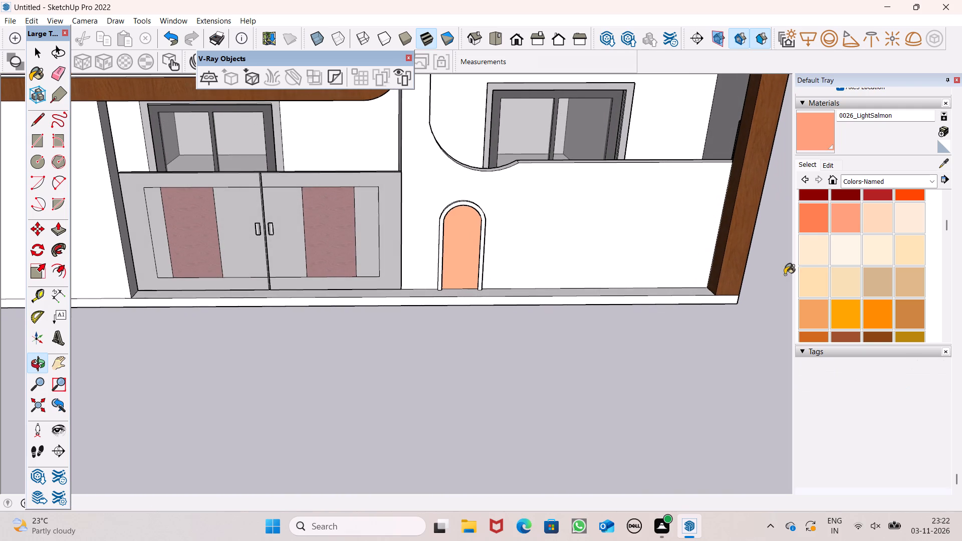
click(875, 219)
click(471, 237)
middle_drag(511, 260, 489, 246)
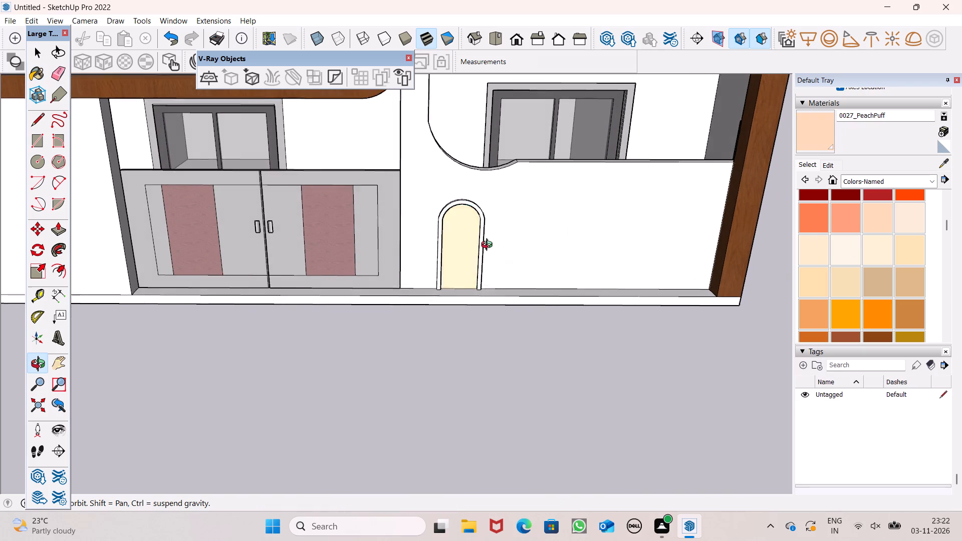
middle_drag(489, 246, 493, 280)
Paint the face inside the small arched frame with 0026_LightSalmon again.
click(840, 218)
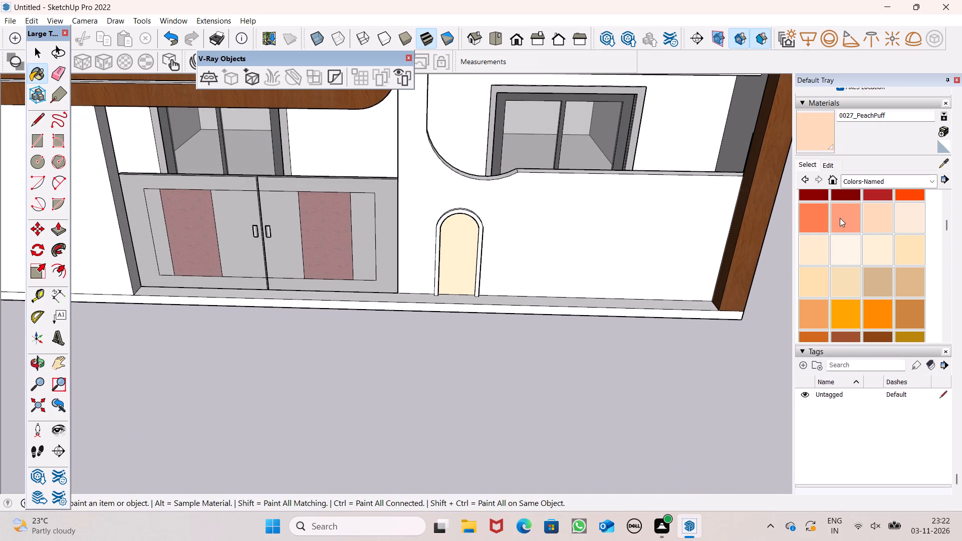
click(455, 255)
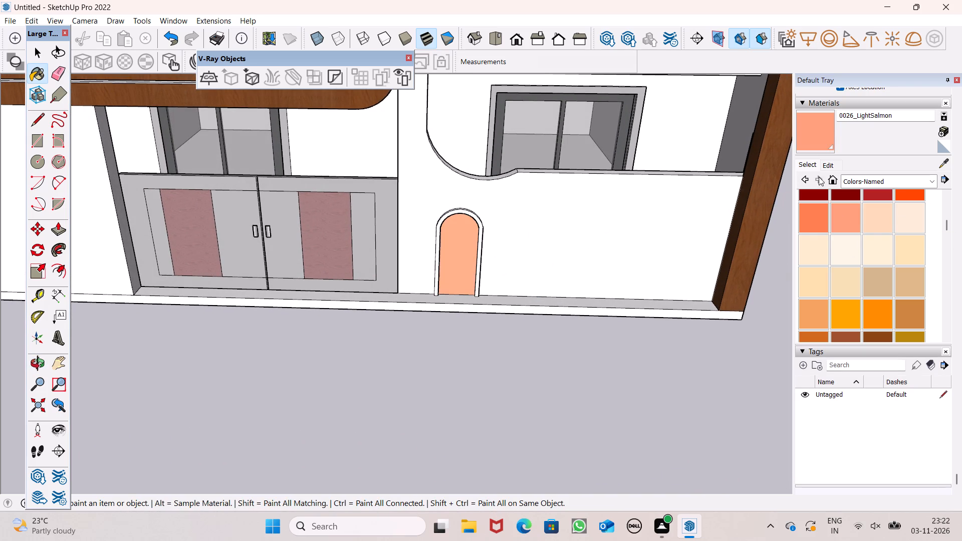
Adjust the 0026_LightSalmon material's colour by setting its red value to 225 and its blue value to 143.
click(828, 170)
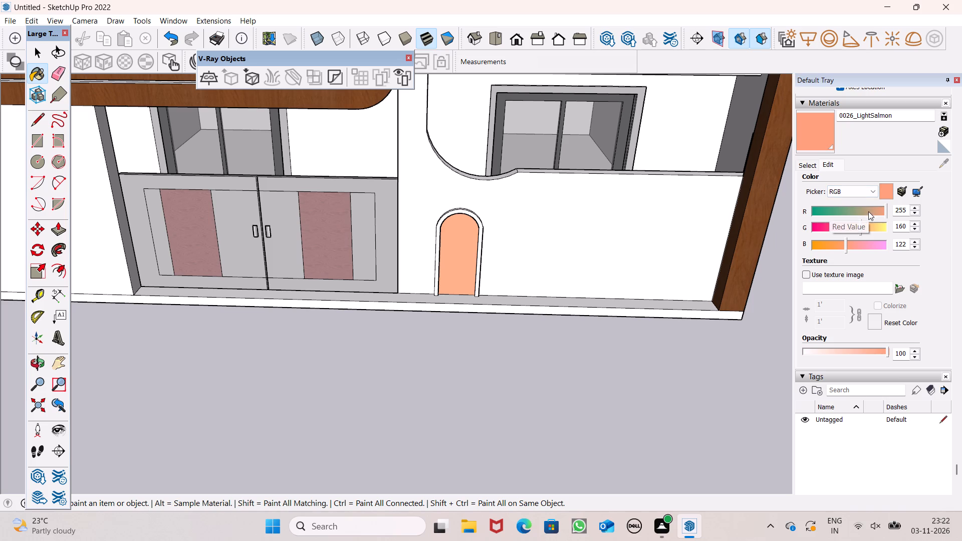
click(869, 210)
click(875, 209)
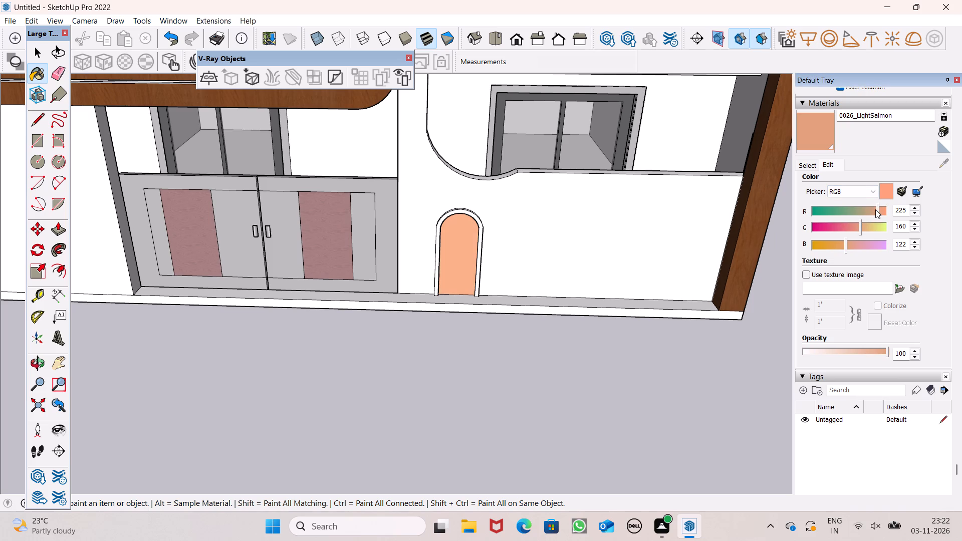
click(853, 247)
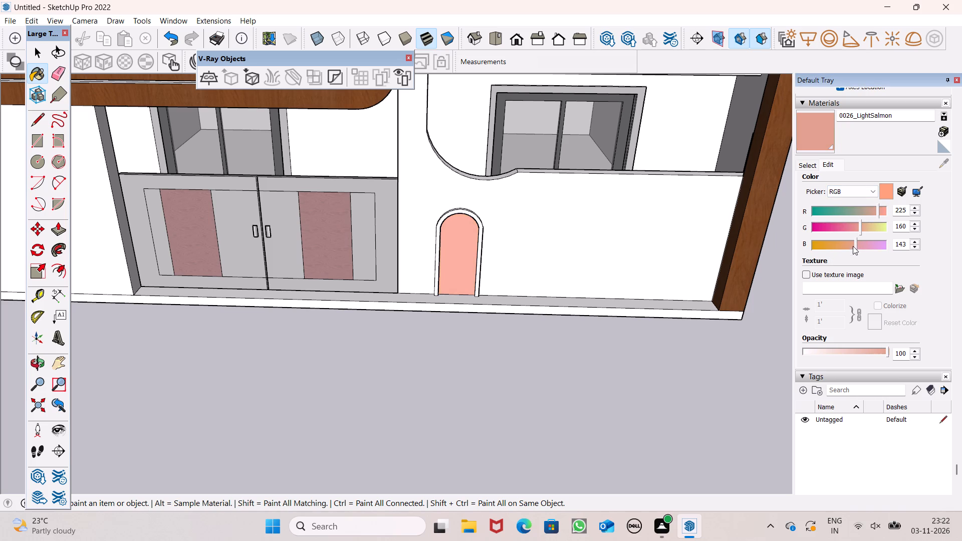
Create the 3D text 61A and place it on the painted face inside the small arched frame.
scroll(362, 288, down, 2)
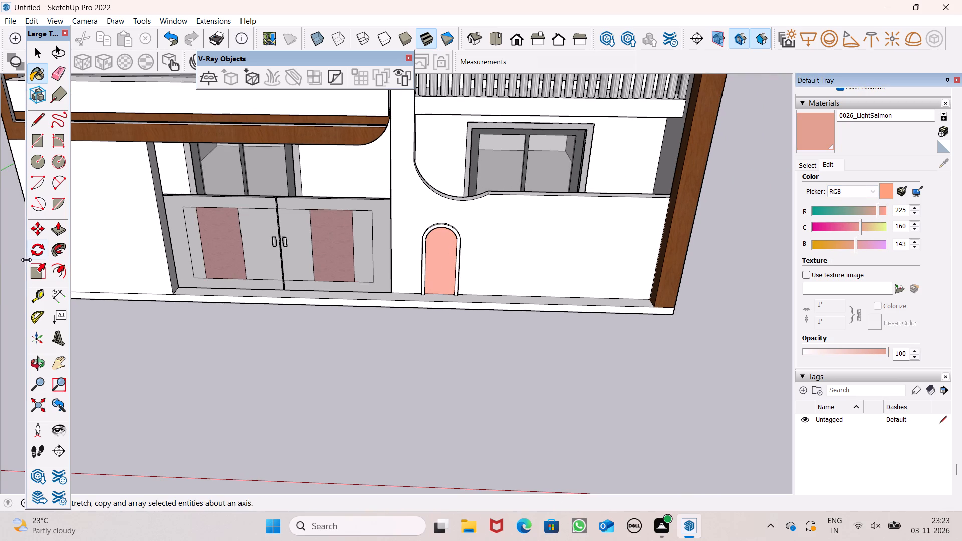
click(53, 340)
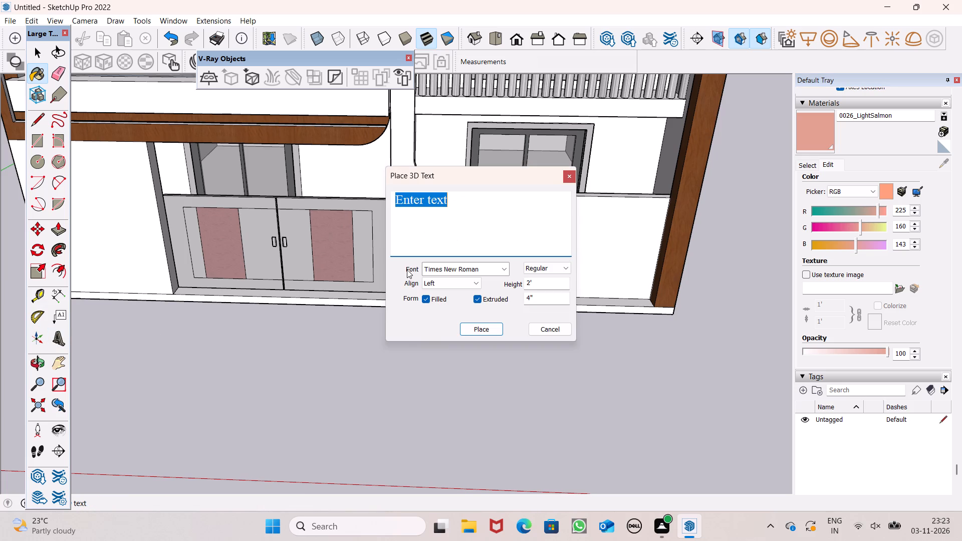
key(BackSpace)
key(6)
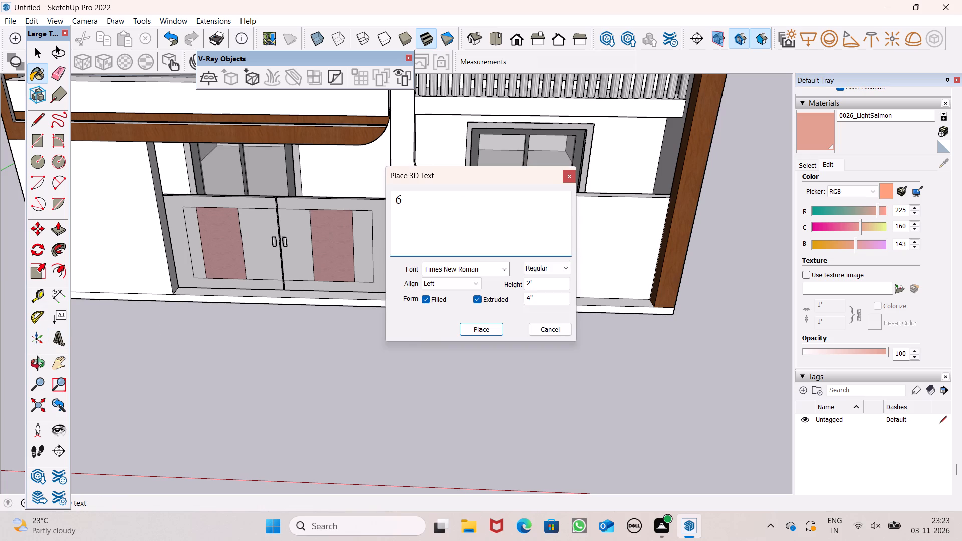
key(1)
key(a)
click(482, 333)
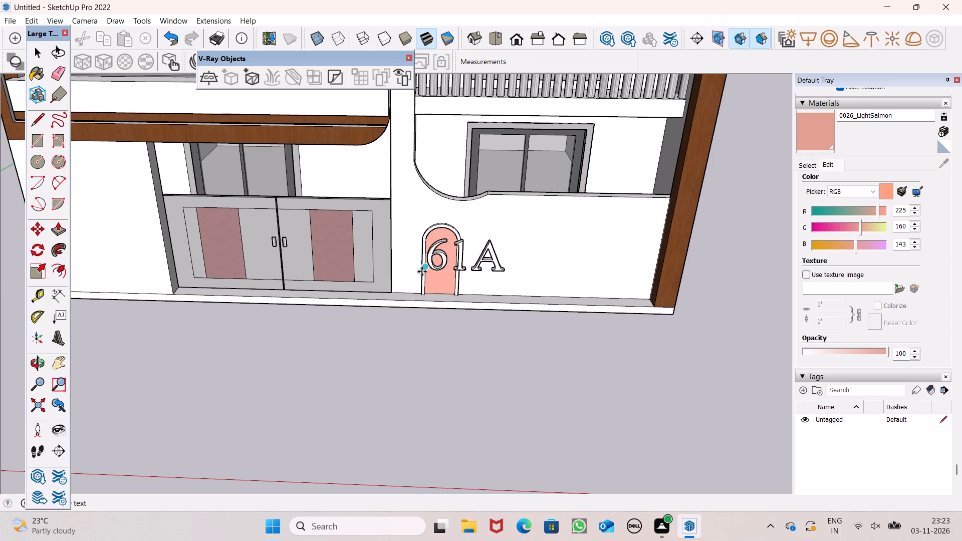
scroll(421, 270, up, 6)
click(427, 260)
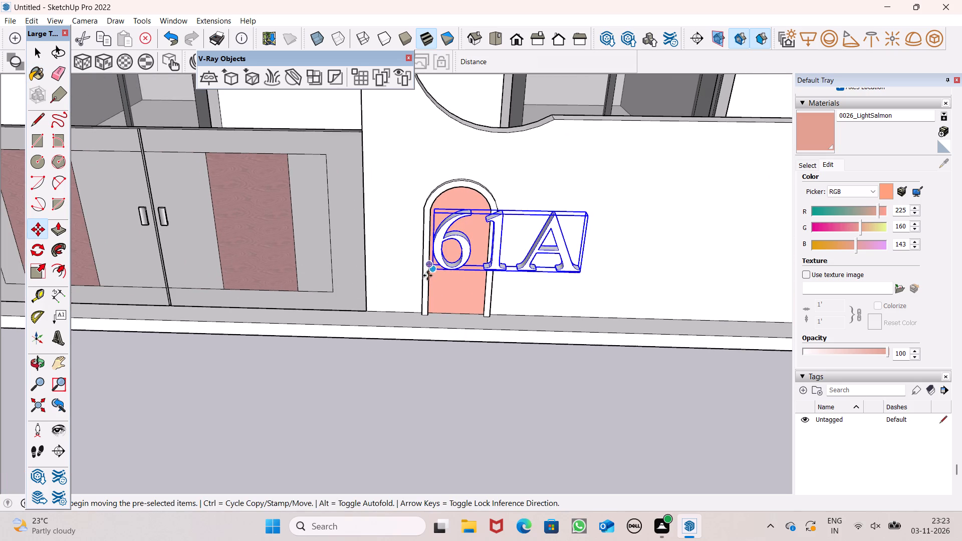
Scale the 61A text's width to about 0.37 so it fits between the sides of the arched frame.
click(35, 272)
middle_drag(453, 303, 621, 341)
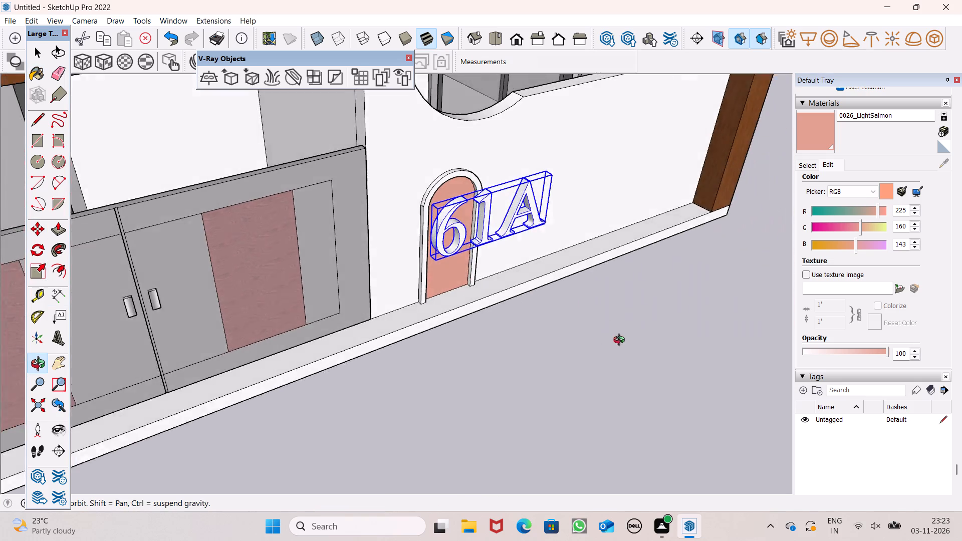
middle_drag(621, 341, 645, 313)
scroll(534, 278, up, 5)
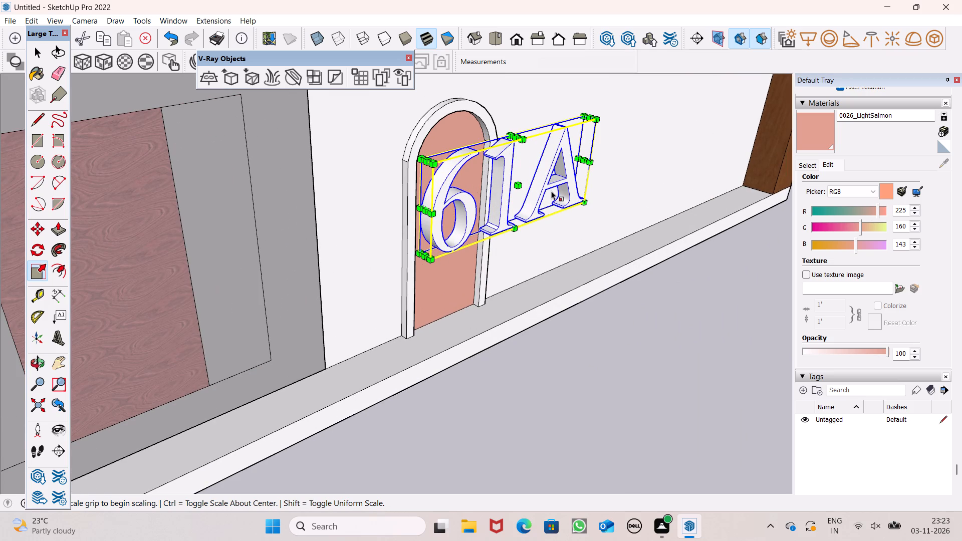
drag(582, 162, 565, 176)
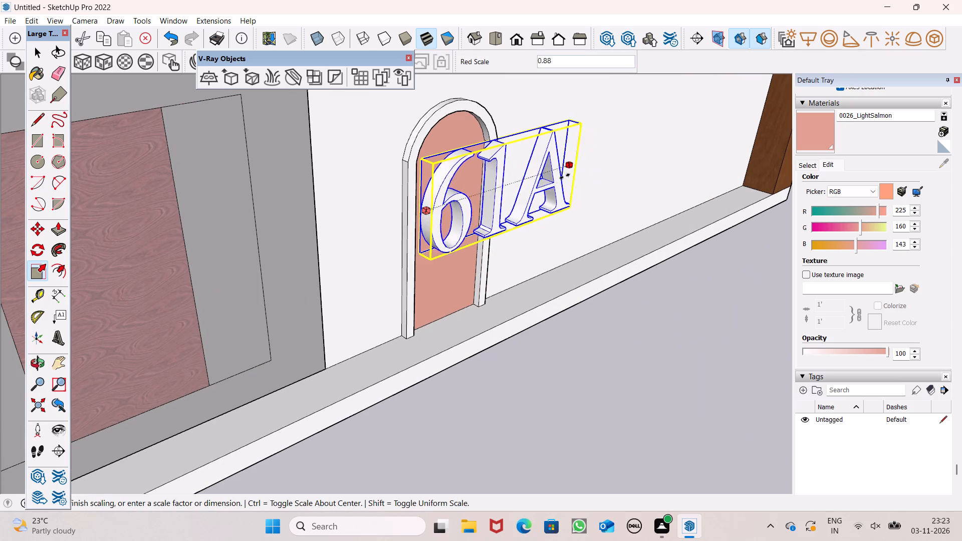
drag(565, 176, 498, 212)
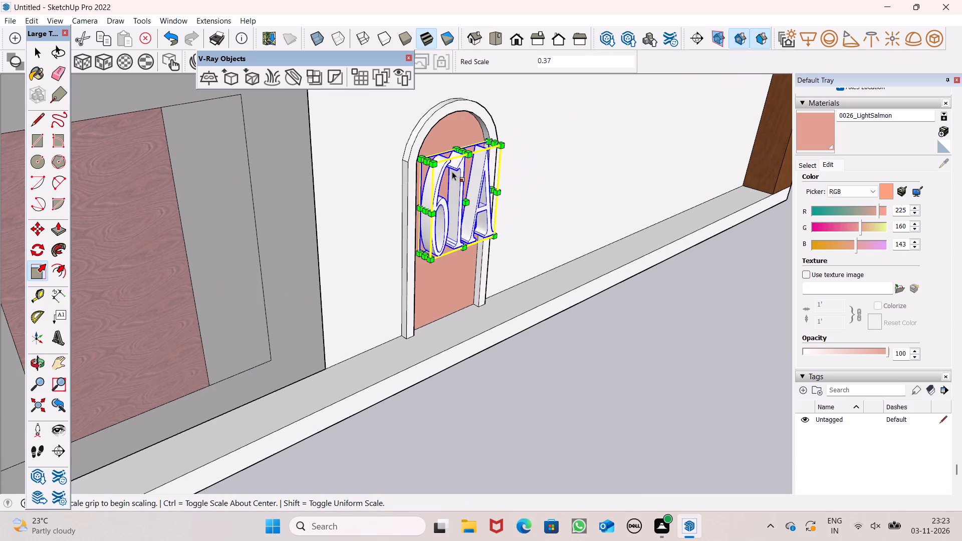
Scale the 61A text's height down to about 0.69.
middle_drag(535, 211, 393, 257)
scroll(398, 184, up, 4)
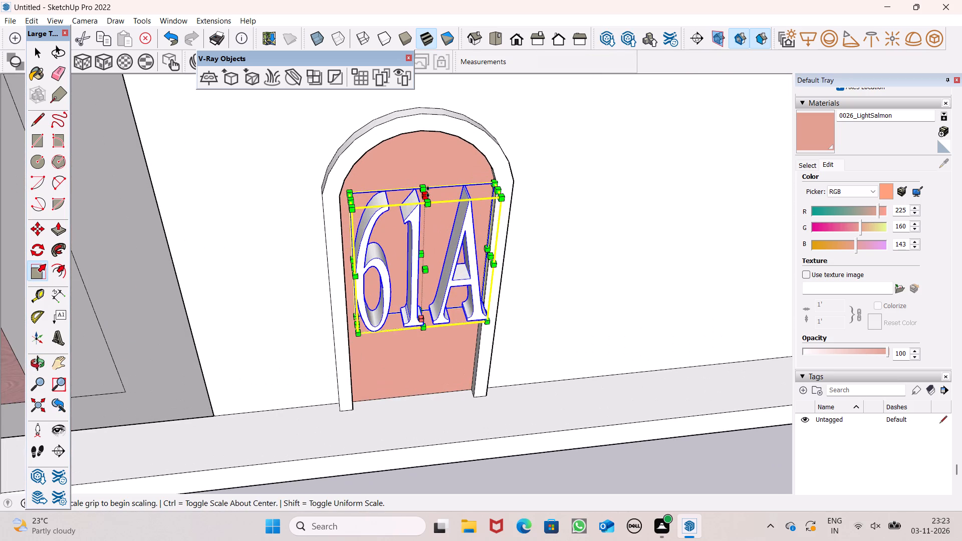
drag(428, 192, 437, 247)
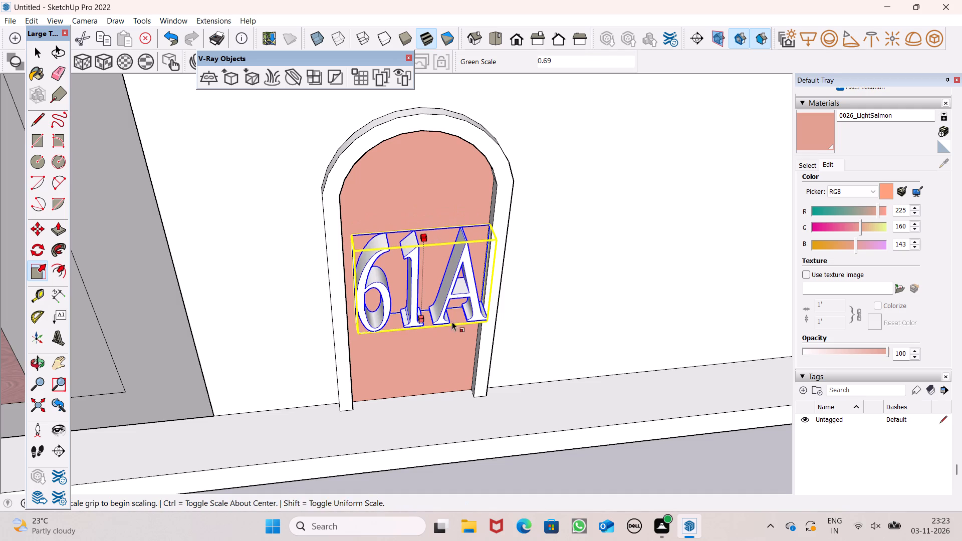
Scale the 61A text's depth down to a thin relief on the arch face and deselect it.
middle_drag(448, 322, 222, 126)
scroll(408, 325, up, 3)
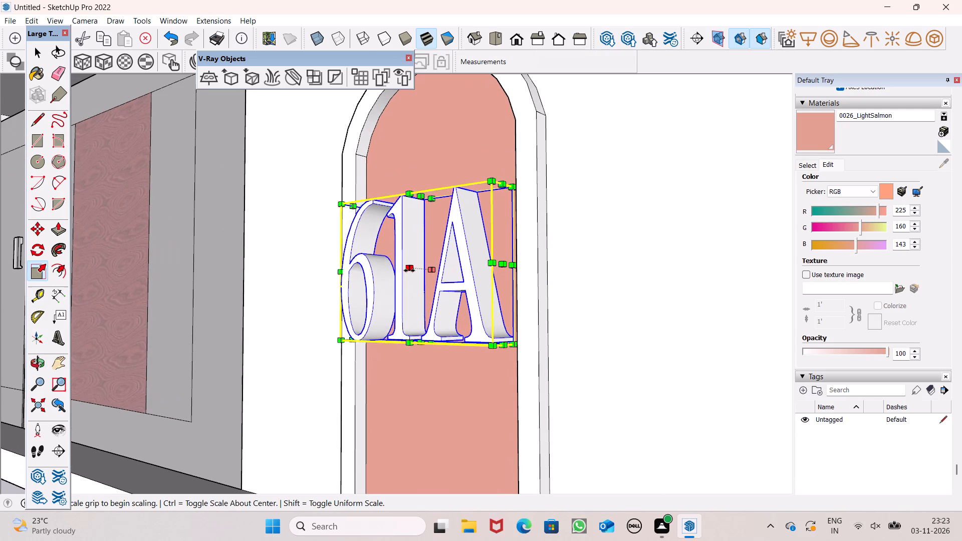
drag(409, 270, 427, 281)
scroll(422, 283, down, 4)
middle_drag(414, 332, 414, 247)
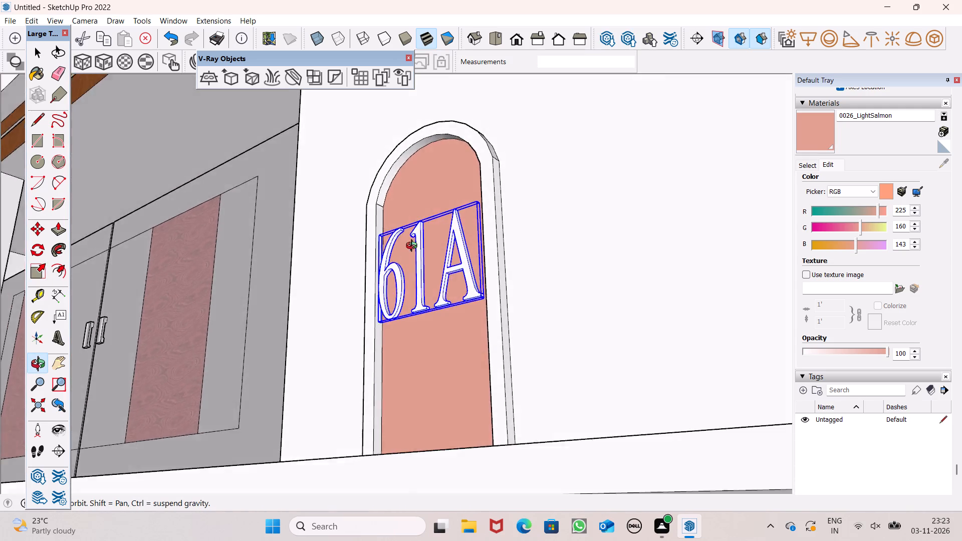
middle_drag(414, 247, 590, 345)
scroll(414, 244, up, 1)
scroll(413, 246, down, 5)
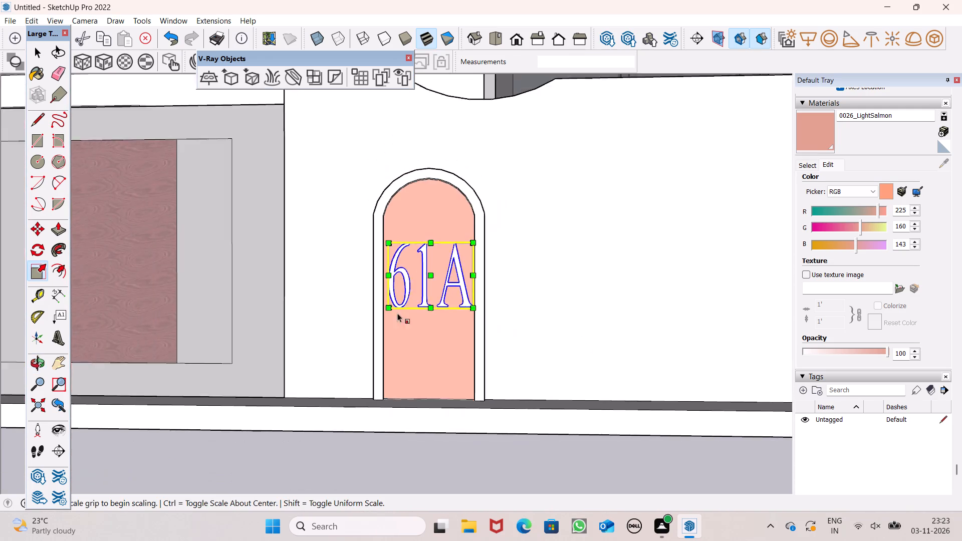
scroll(397, 313, down, 6)
key(space)
drag(503, 432, 497, 420)
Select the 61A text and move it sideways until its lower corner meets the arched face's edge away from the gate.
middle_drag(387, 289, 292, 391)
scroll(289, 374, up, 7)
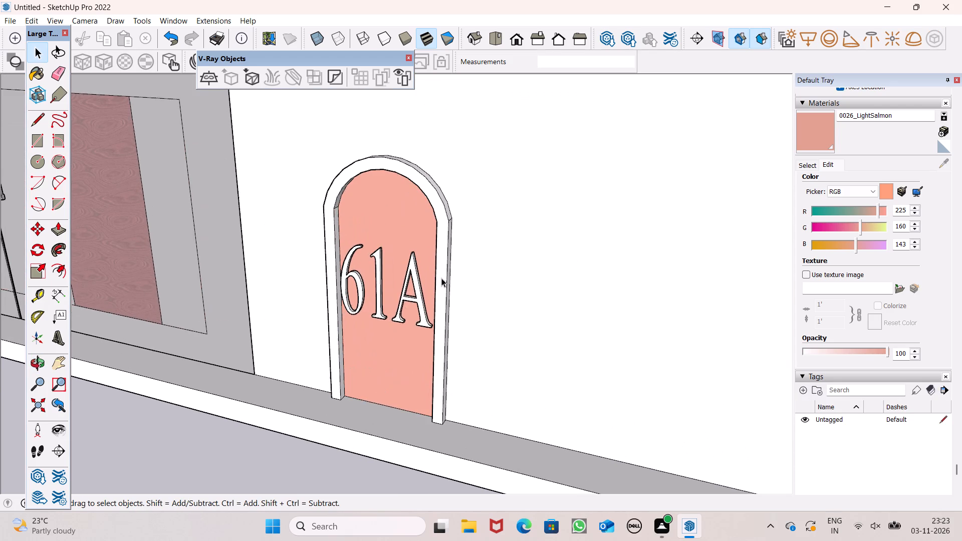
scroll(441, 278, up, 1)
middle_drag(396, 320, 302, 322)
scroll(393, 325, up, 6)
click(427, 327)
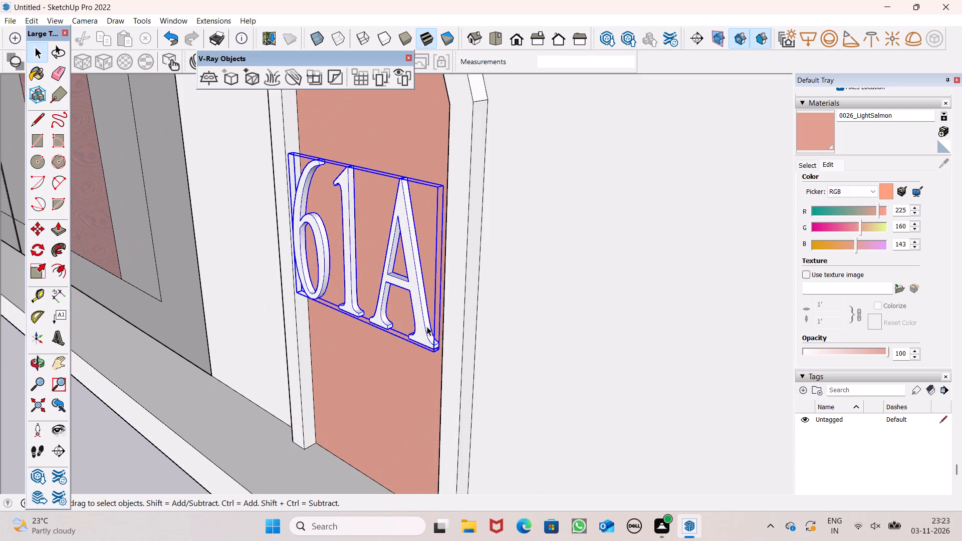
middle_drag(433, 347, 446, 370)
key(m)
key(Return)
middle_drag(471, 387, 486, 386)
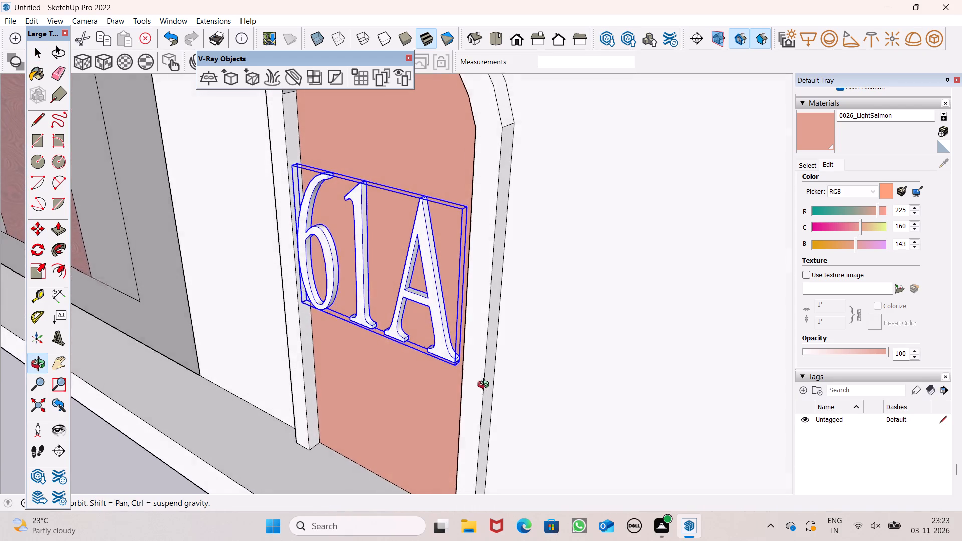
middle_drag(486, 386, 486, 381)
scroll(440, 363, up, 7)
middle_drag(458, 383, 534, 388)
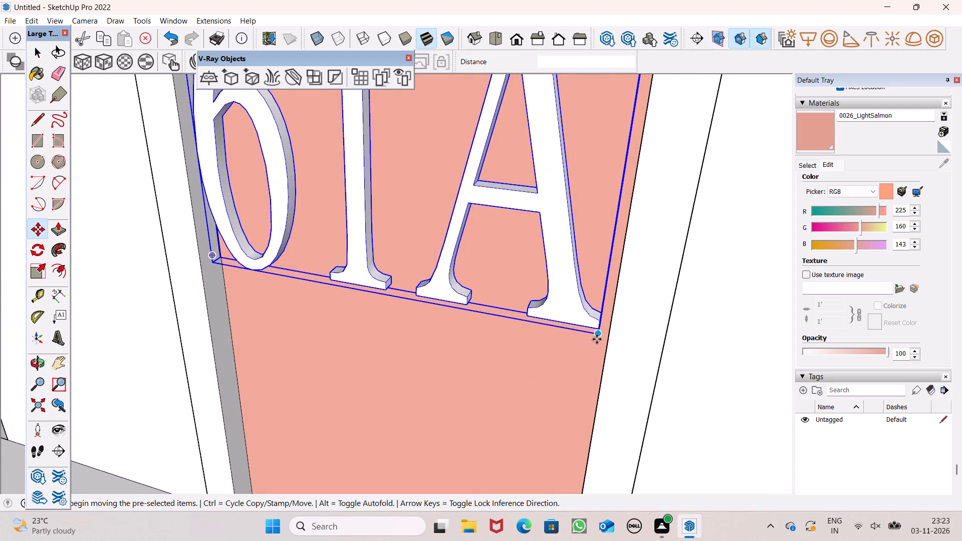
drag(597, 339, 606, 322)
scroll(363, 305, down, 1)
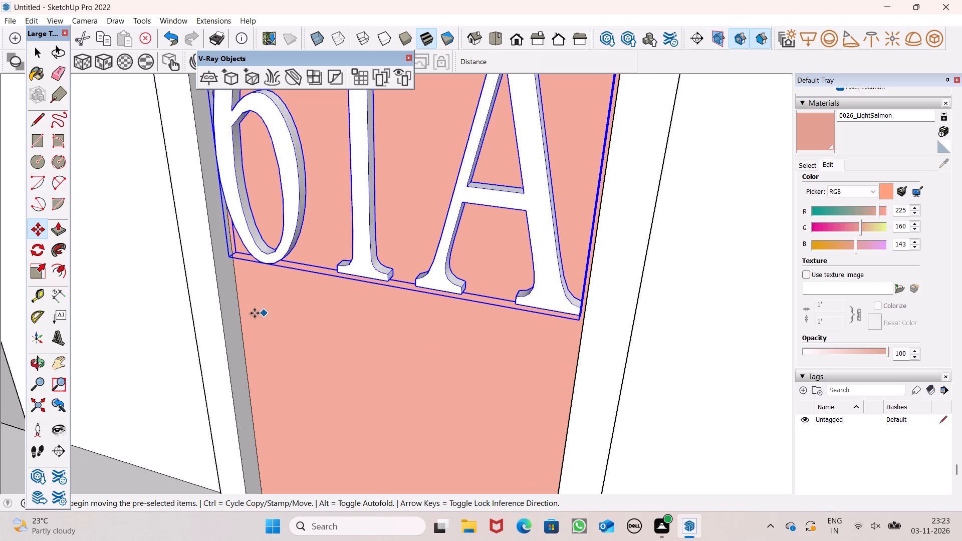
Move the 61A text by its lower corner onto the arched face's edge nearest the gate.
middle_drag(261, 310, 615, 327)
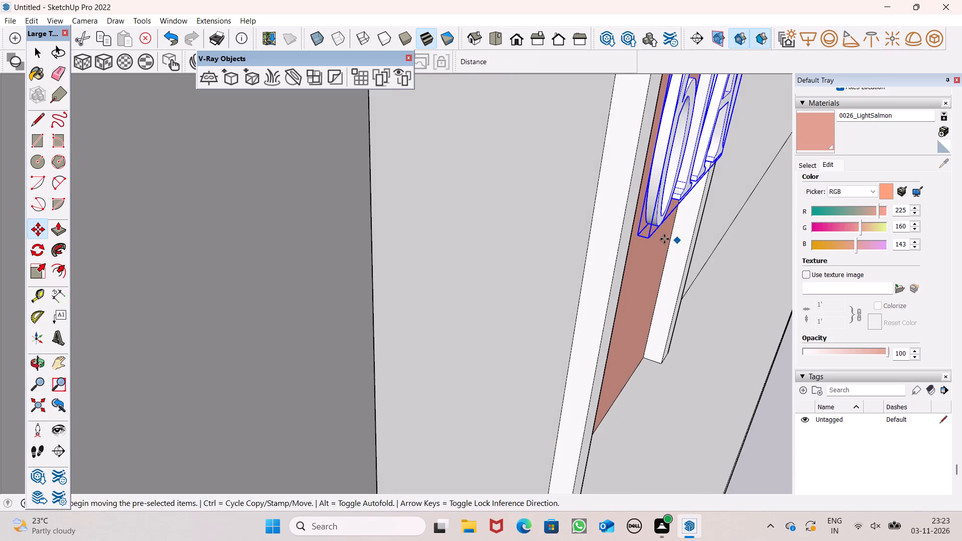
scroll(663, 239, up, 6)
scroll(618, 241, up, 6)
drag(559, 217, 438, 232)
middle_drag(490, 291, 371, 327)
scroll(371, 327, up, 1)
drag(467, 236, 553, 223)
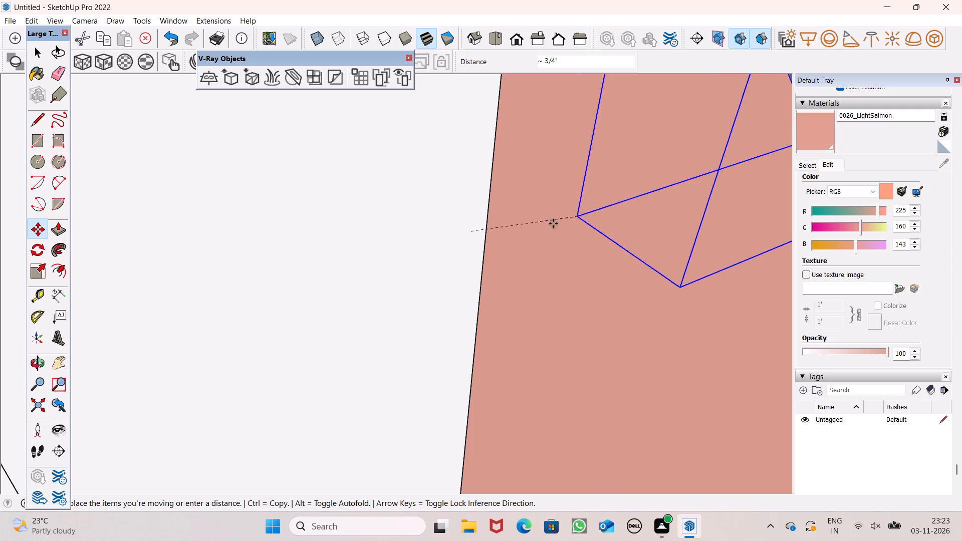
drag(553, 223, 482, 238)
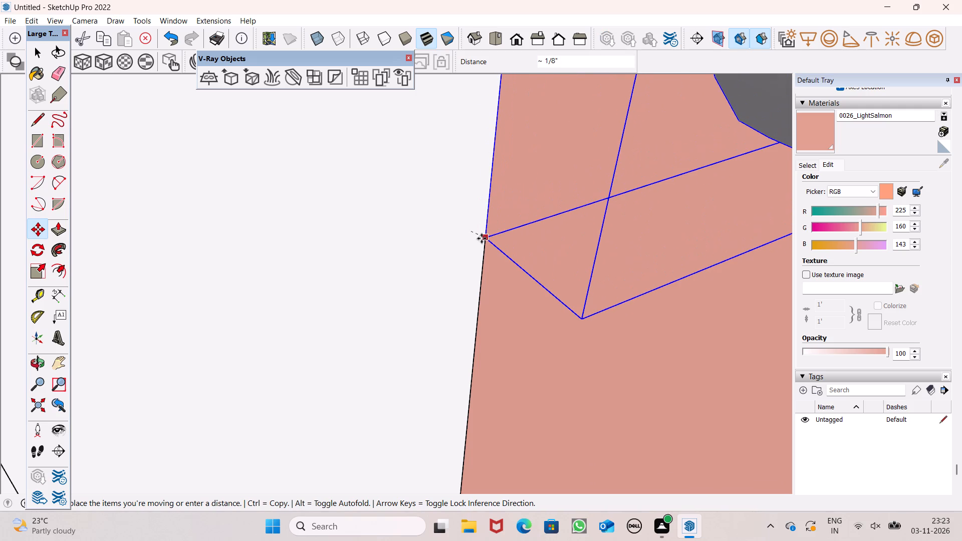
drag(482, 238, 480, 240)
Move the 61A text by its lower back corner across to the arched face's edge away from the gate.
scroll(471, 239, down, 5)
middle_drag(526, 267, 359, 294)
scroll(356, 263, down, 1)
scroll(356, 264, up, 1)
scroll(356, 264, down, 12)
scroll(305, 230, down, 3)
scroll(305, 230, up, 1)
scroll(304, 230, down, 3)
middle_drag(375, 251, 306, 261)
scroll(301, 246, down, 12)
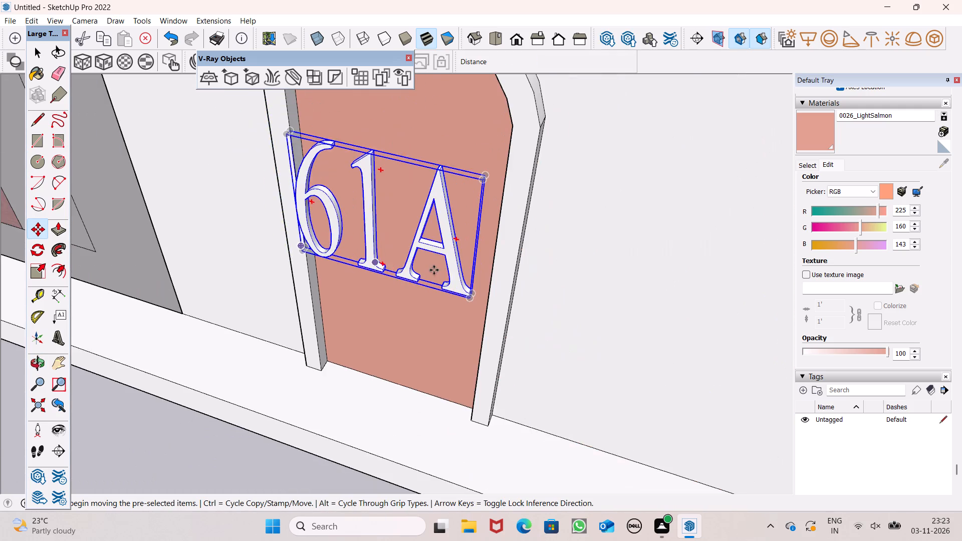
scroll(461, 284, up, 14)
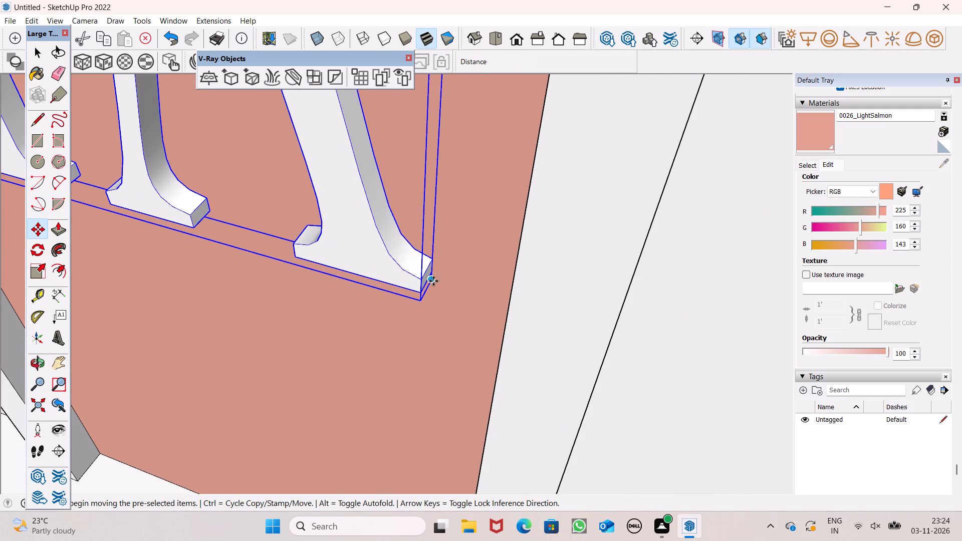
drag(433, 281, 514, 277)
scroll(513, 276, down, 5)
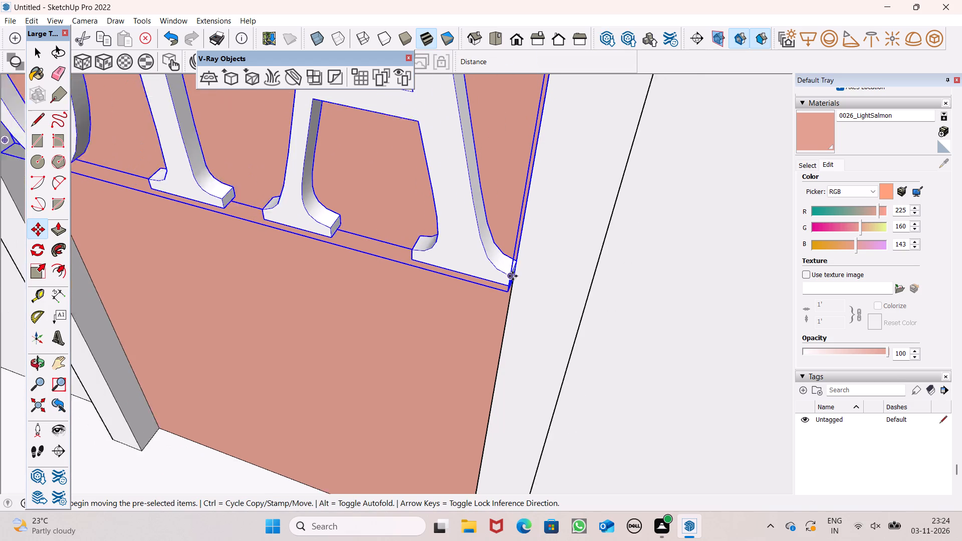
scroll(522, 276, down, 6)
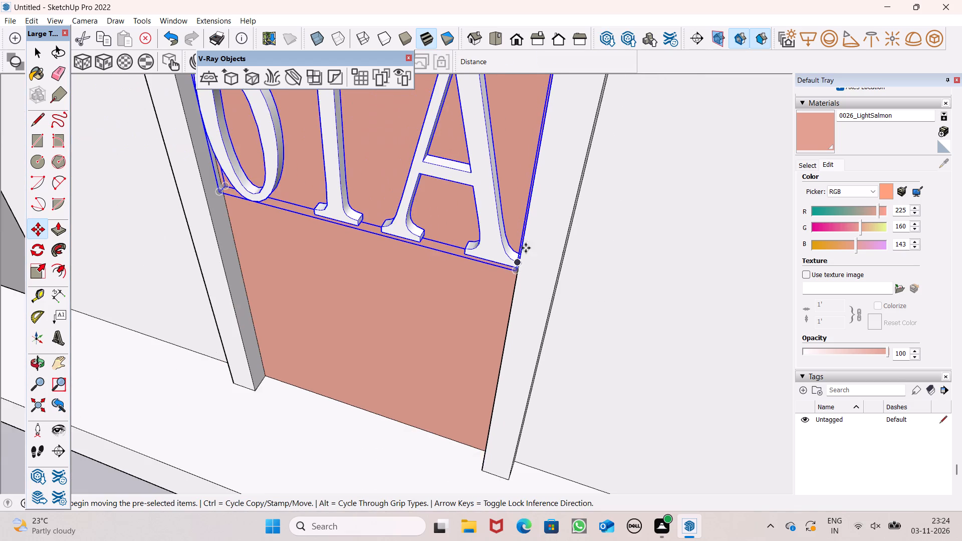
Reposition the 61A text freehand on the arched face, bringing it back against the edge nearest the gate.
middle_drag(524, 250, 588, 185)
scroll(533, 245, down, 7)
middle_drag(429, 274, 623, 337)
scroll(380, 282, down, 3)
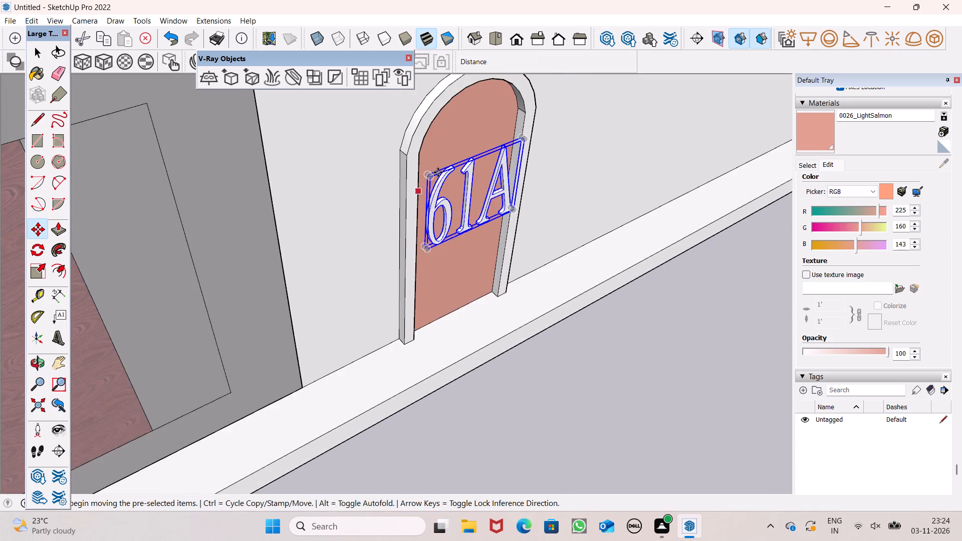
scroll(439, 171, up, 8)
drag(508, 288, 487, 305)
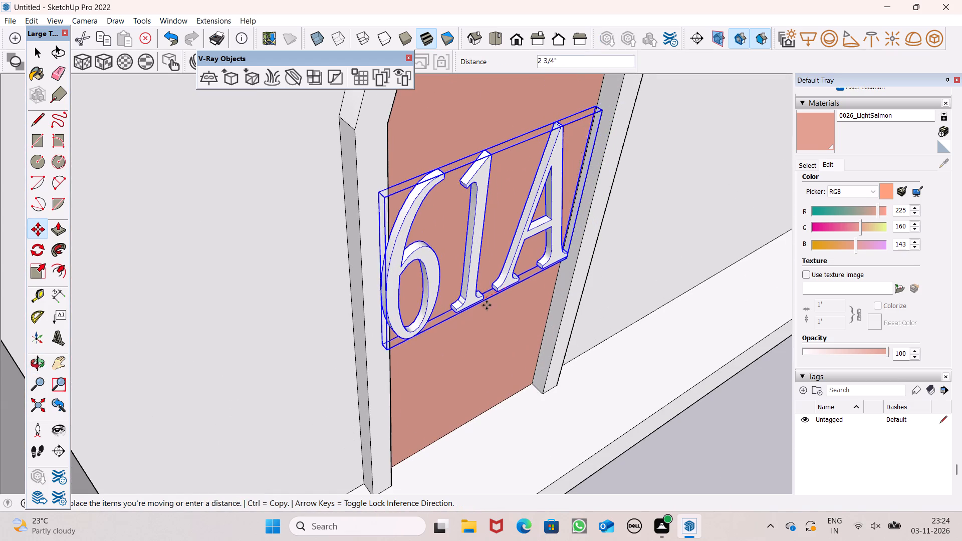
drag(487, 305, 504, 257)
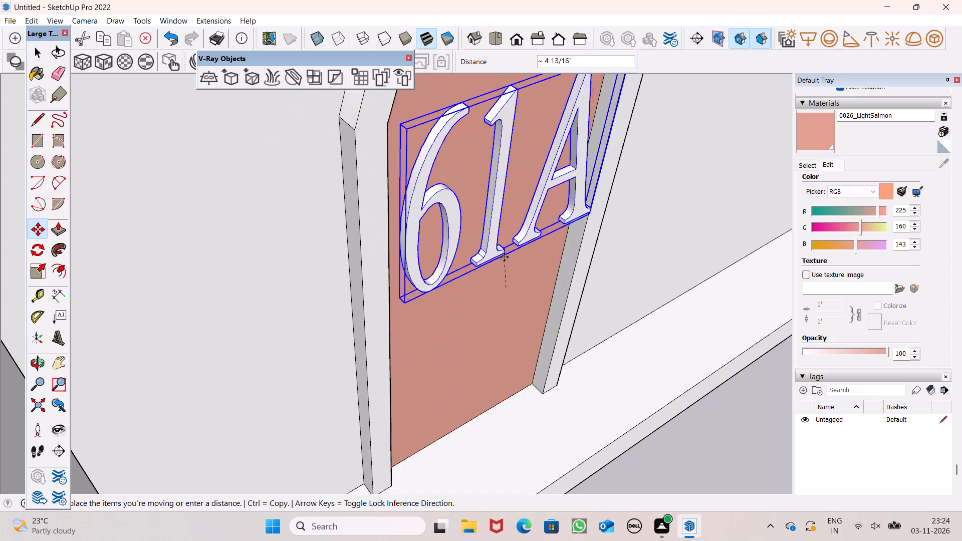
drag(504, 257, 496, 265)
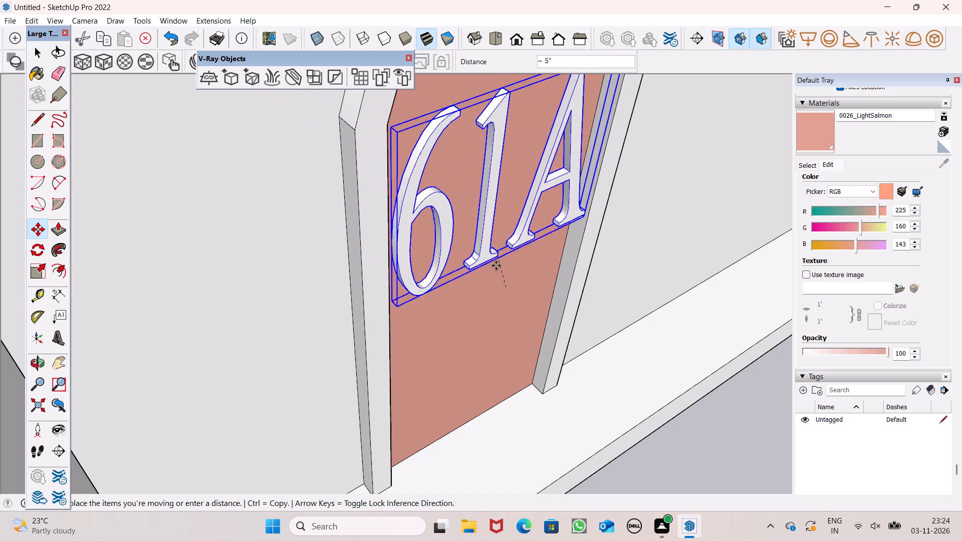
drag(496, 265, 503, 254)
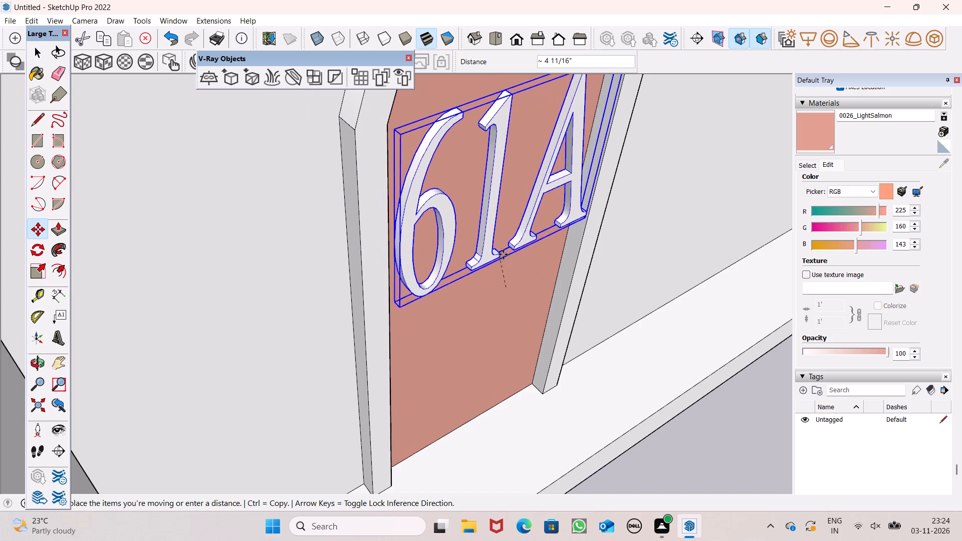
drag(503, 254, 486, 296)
Move the 61A text by its lower corner so it sits flush on the arched face against the edge away from the gate.
middle_drag(495, 349, 393, 280)
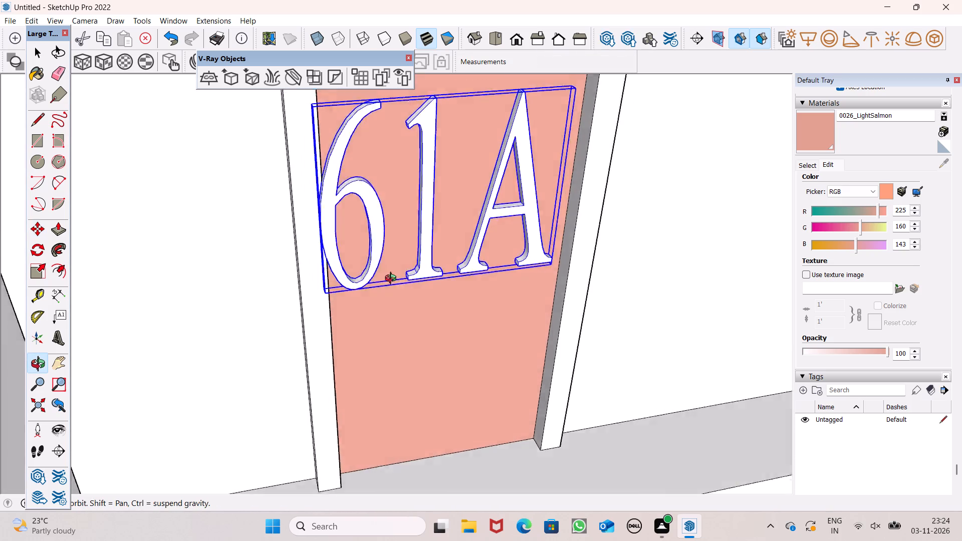
middle_drag(393, 280, 324, 210)
middle_drag(523, 236, 422, 63)
scroll(425, 82, up, 1)
scroll(473, 285, down, 7)
scroll(411, 115, up, 7)
scroll(446, 276, up, 1)
middle_drag(446, 276, 478, 189)
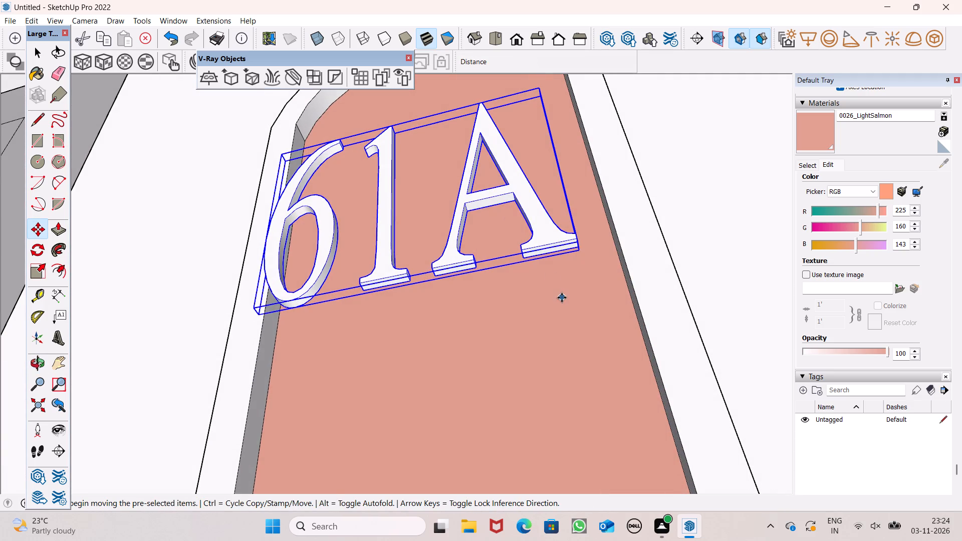
scroll(577, 286, up, 6)
drag(573, 234, 645, 278)
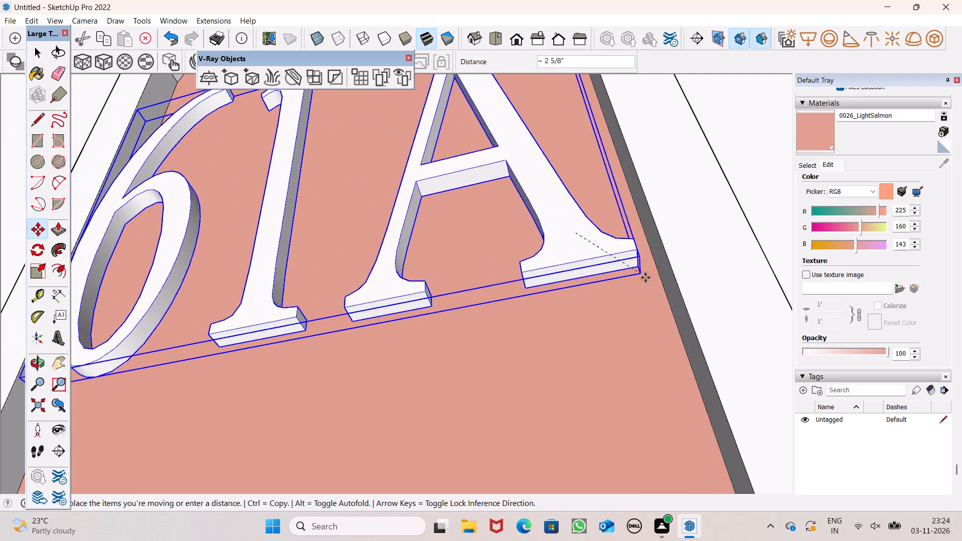
drag(645, 278, 665, 270)
scroll(417, 191, down, 6)
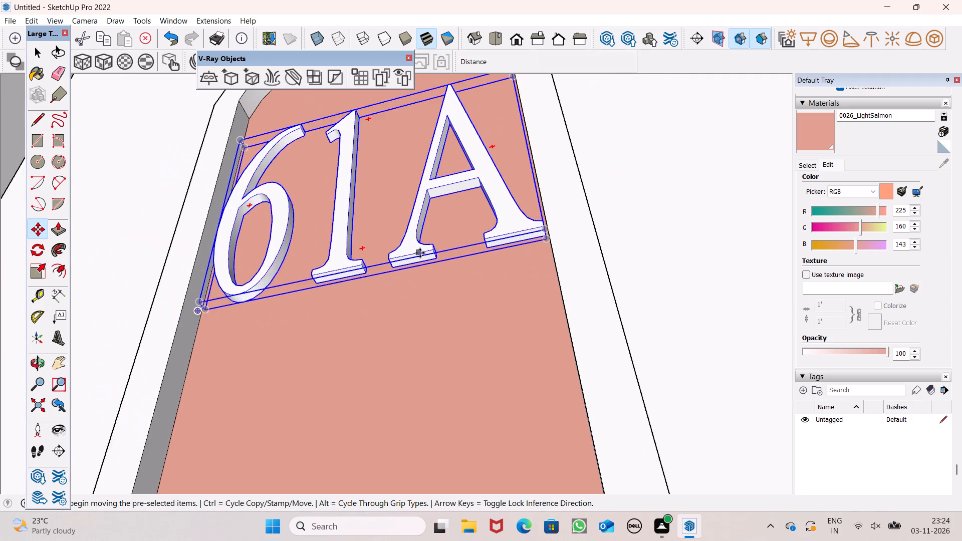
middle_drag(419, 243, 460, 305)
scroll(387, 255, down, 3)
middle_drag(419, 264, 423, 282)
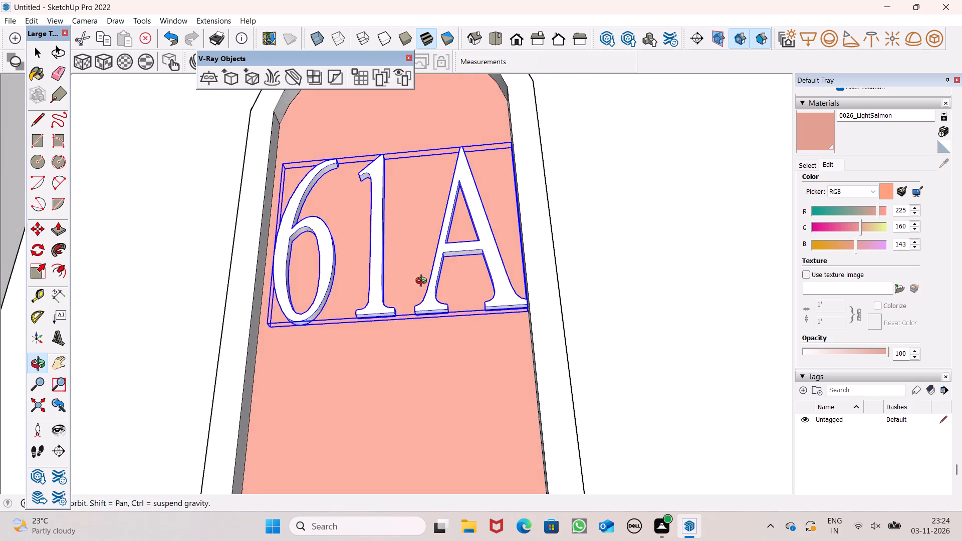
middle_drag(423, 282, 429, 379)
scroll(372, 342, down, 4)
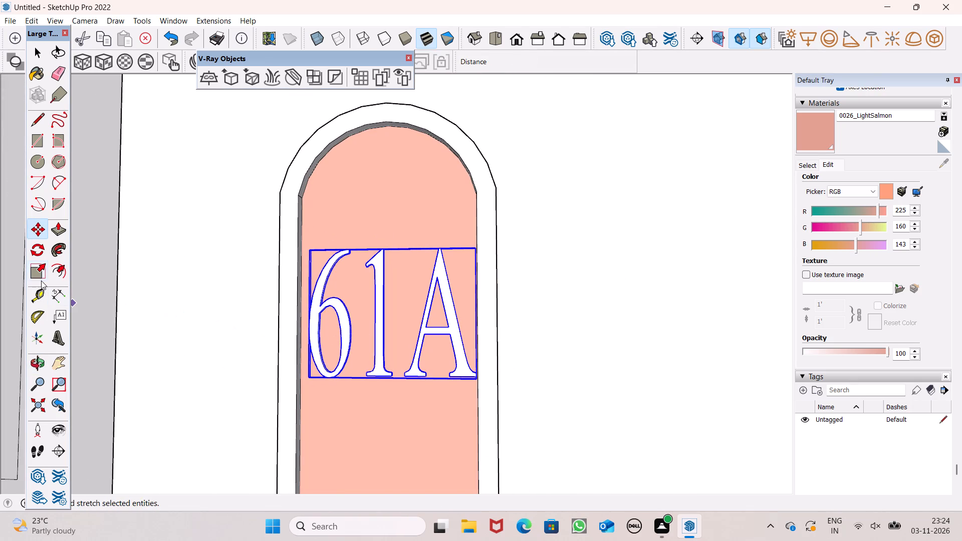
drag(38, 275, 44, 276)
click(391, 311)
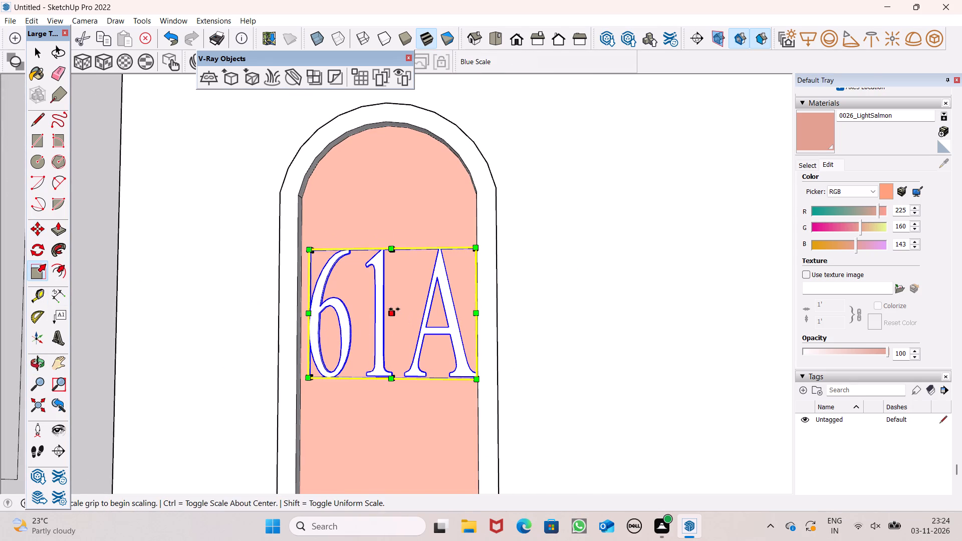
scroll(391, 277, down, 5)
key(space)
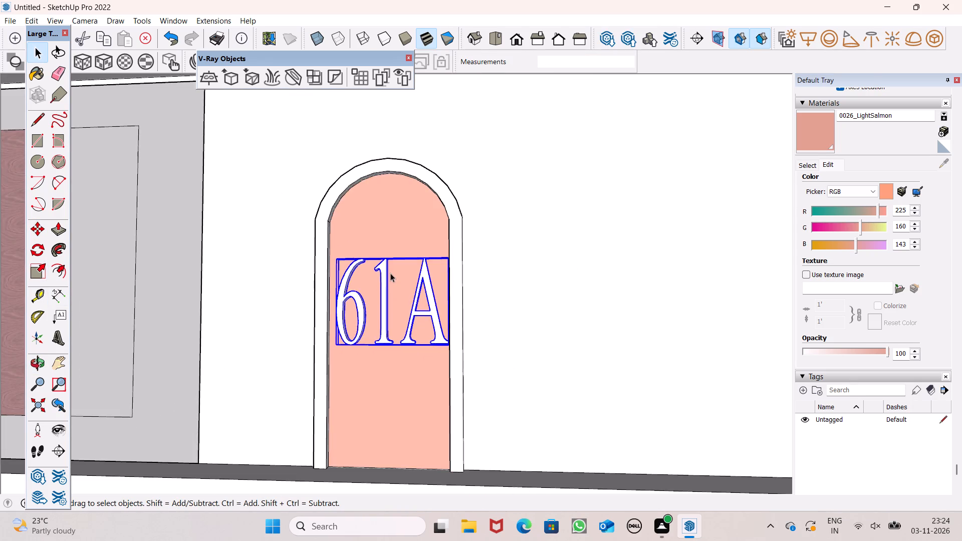
Deselect the 61A text and examine its fit in the small arch and the appearance of the whole house front.
scroll(390, 273, down, 5)
drag(418, 450, 418, 436)
scroll(400, 298, down, 1)
scroll(400, 298, up, 1)
scroll(400, 298, down, 2)
middle_drag(405, 320, 377, 414)
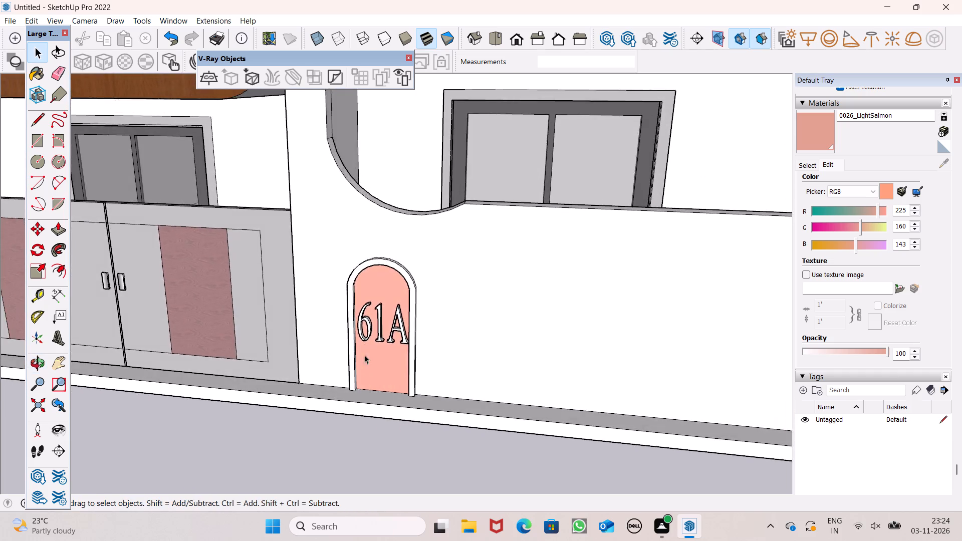
scroll(364, 321, up, 8)
middle_drag(437, 343, 500, 321)
scroll(363, 356, up, 1)
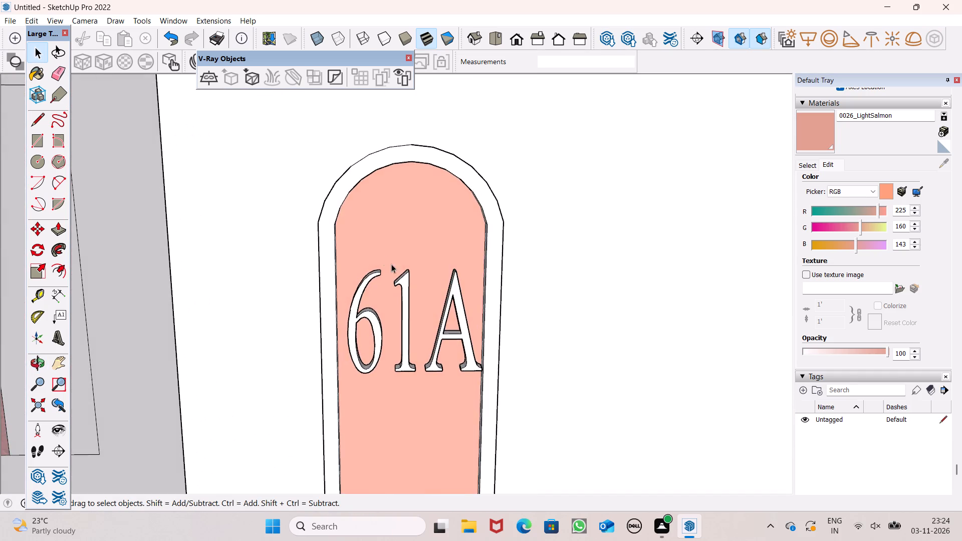
scroll(384, 257, down, 14)
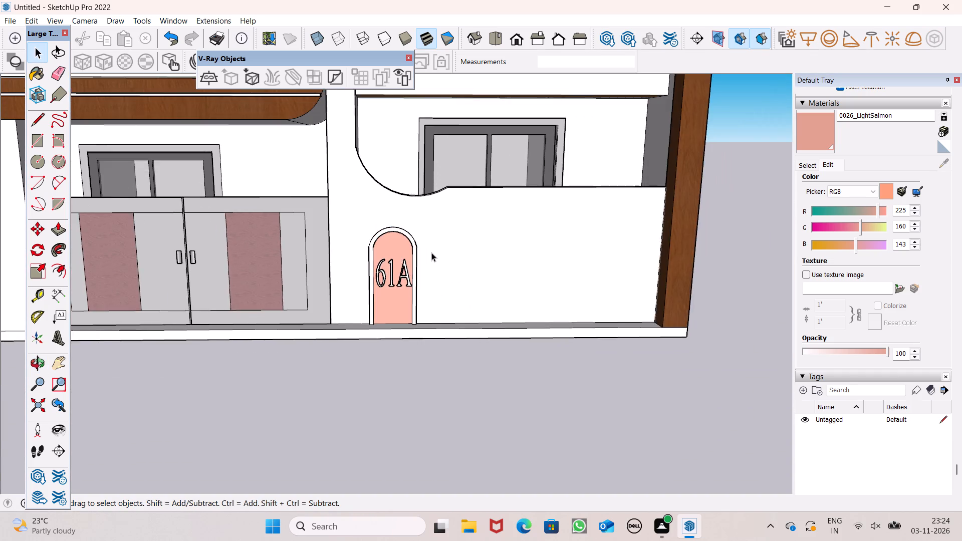
scroll(432, 252, down, 5)
scroll(493, 281, down, 6)
scroll(502, 324, down, 1)
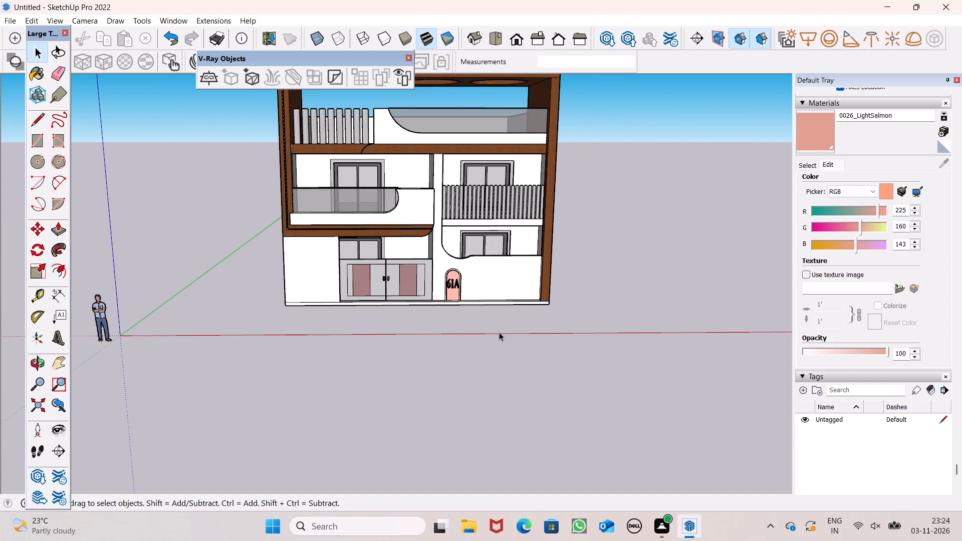
scroll(476, 300, down, 4)
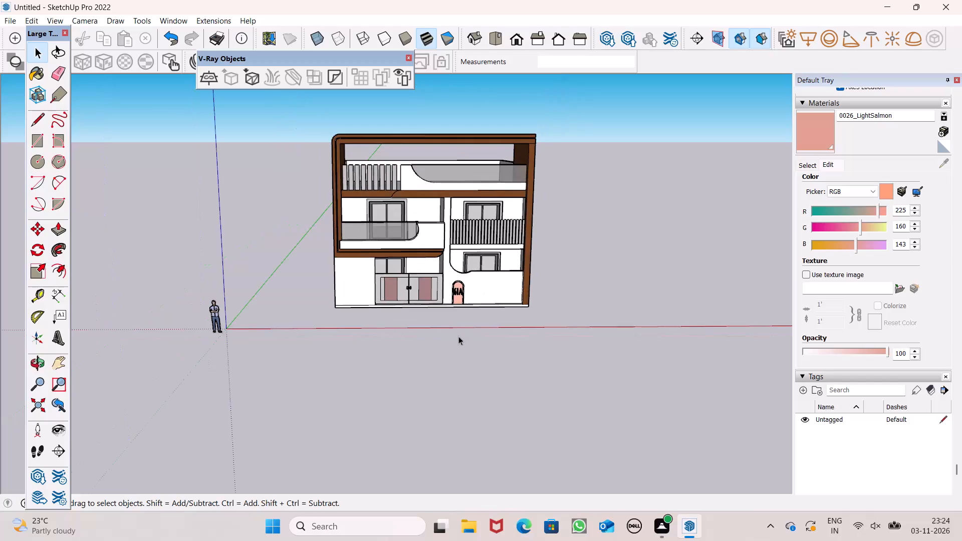
scroll(503, 151, up, 5)
scroll(491, 188, down, 2)
middle_drag(495, 213, 508, 95)
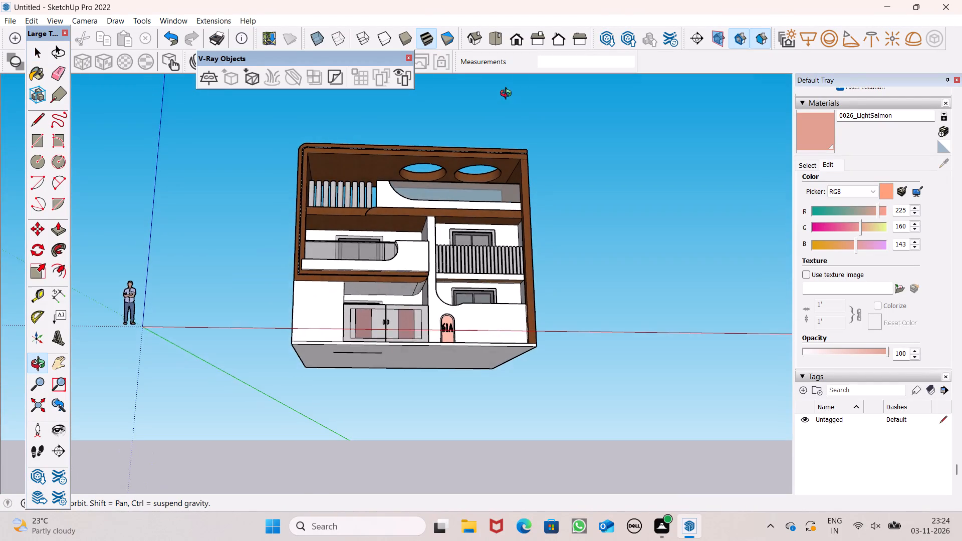
middle_drag(508, 95, 508, 95)
scroll(463, 178, up, 3)
scroll(478, 283, down, 1)
middle_drag(501, 318, 488, 338)
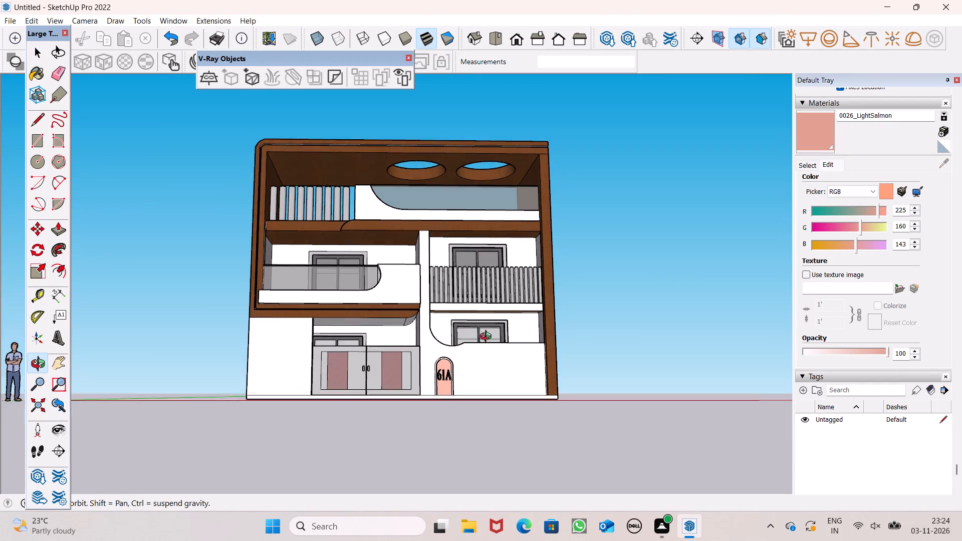
middle_drag(488, 338, 479, 339)
scroll(275, 270, up, 2)
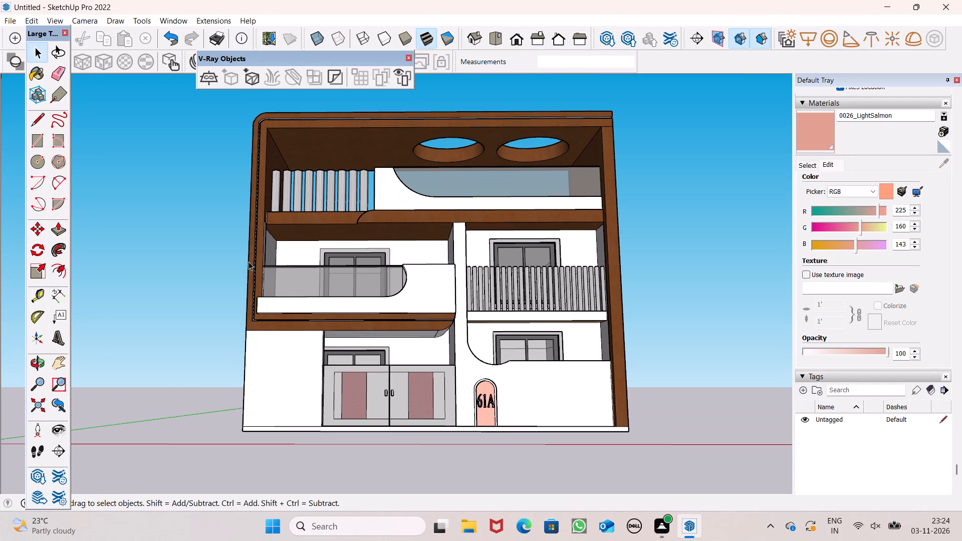
scroll(266, 257, down, 1)
scroll(367, 222, up, 1)
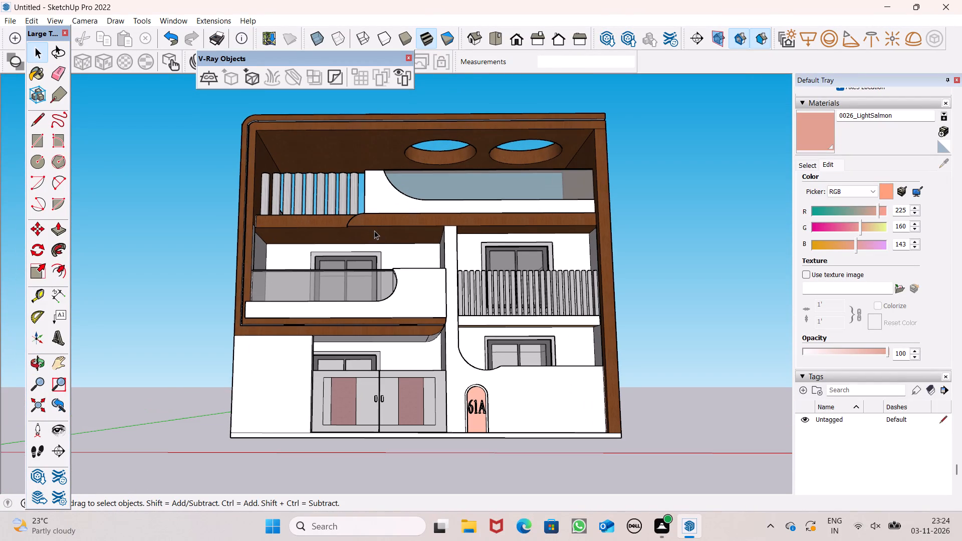
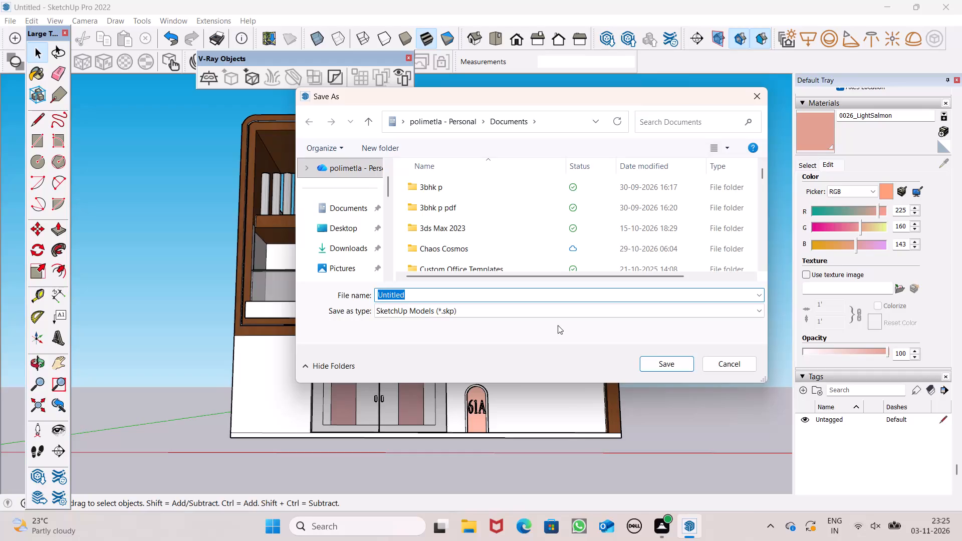
Save the model in the Documents folder as a SketchUp model named CONTEMPORARY PERGOLA.
key(BackSpace)
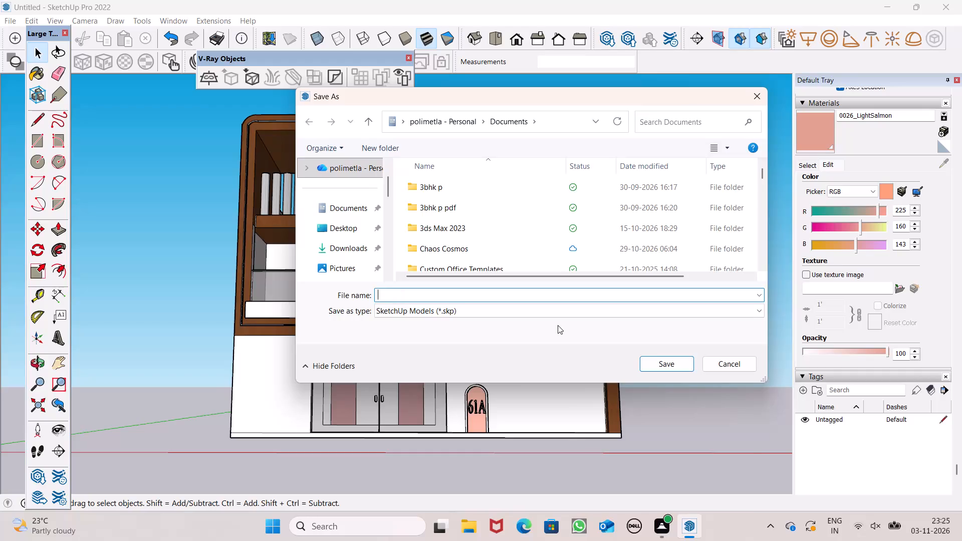
text(CONTEMPORARY)
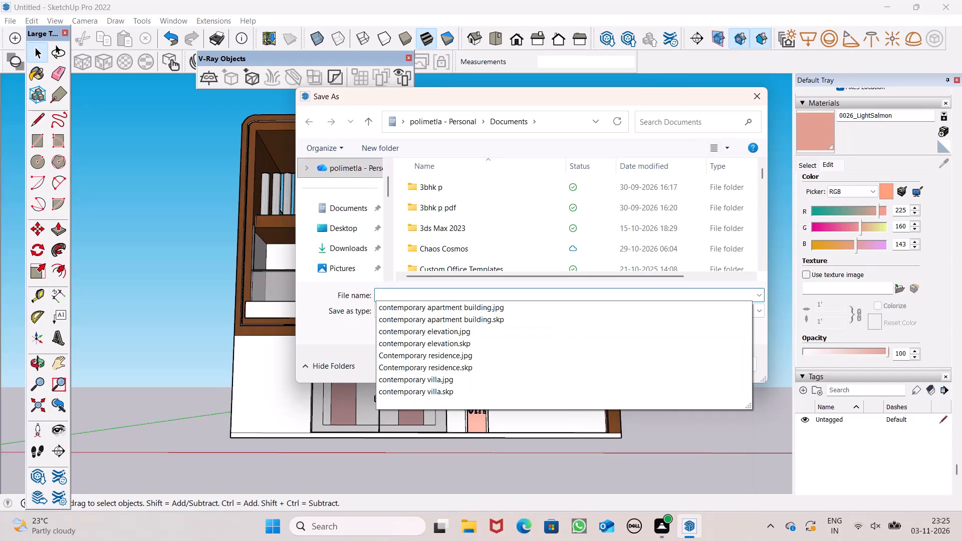
key(space)
text(PER)
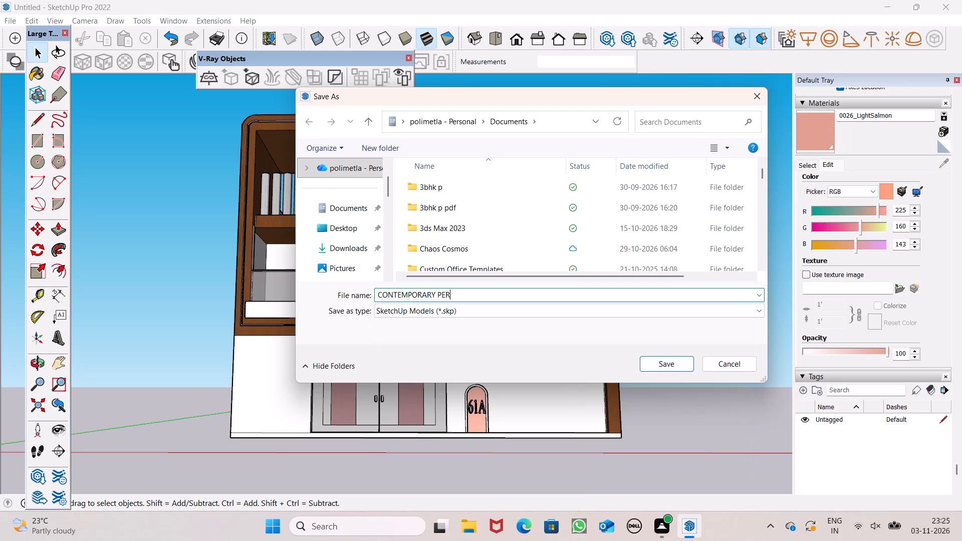
text(GOLA)
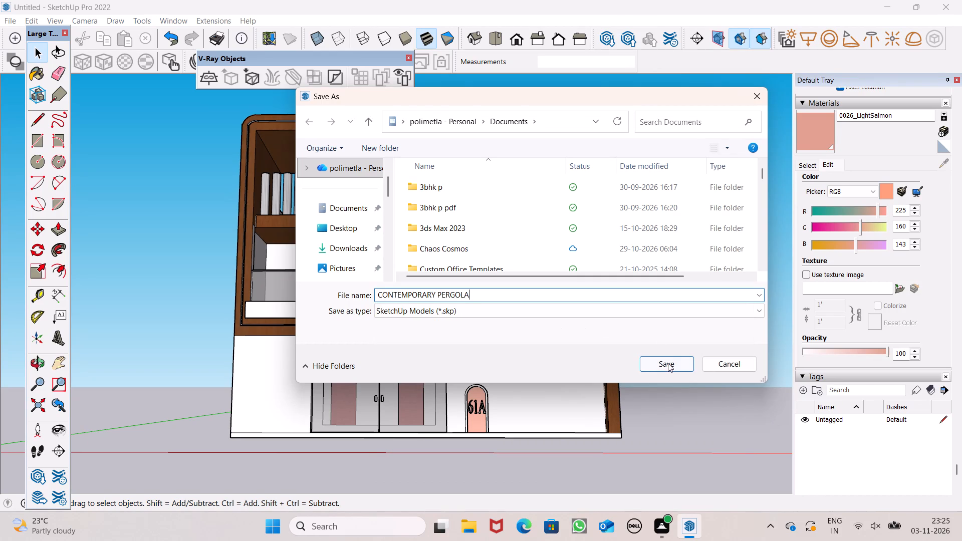
click(662, 367)
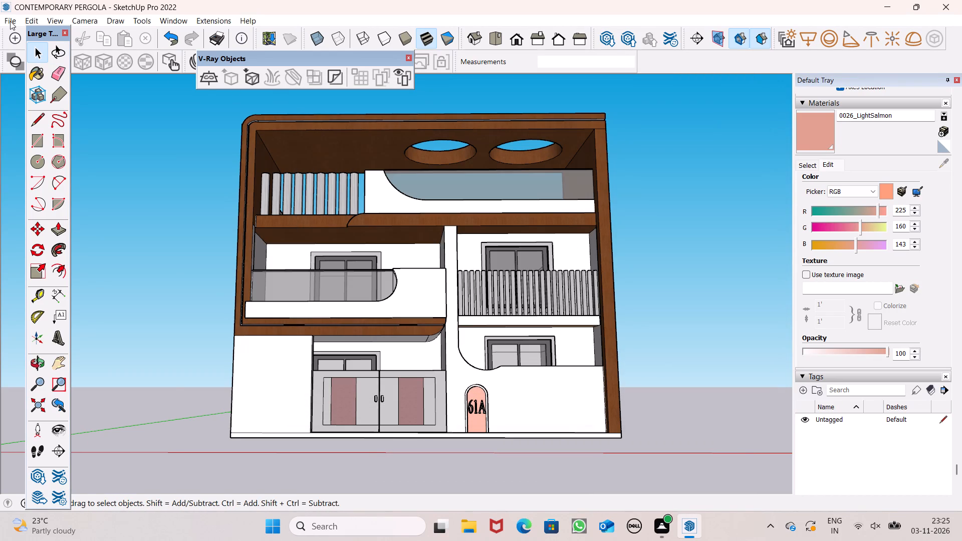
Export the current view of the house as a 2D JPEG image named CONTEMPORARY PERGOLA in the Documents folder.
click(10, 20)
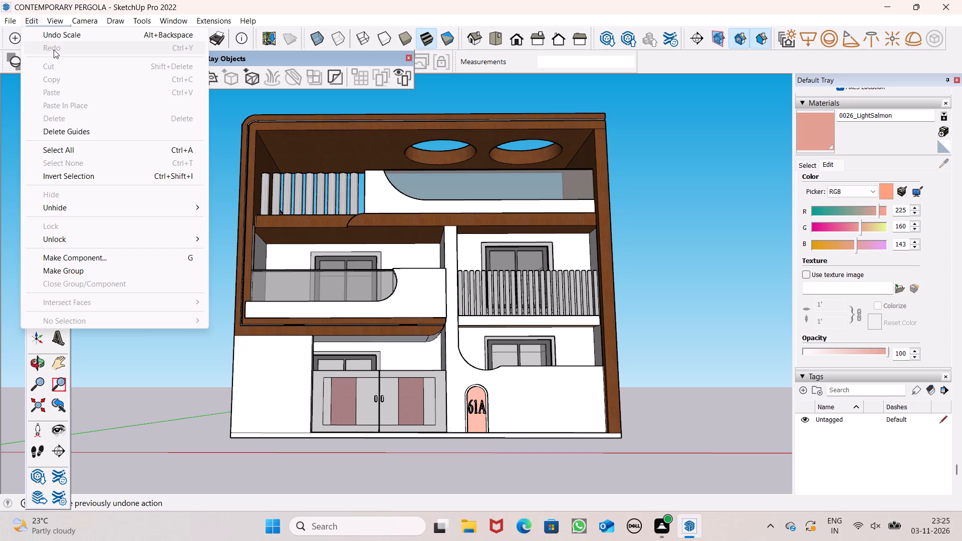
click(10, 21)
click(9, 17)
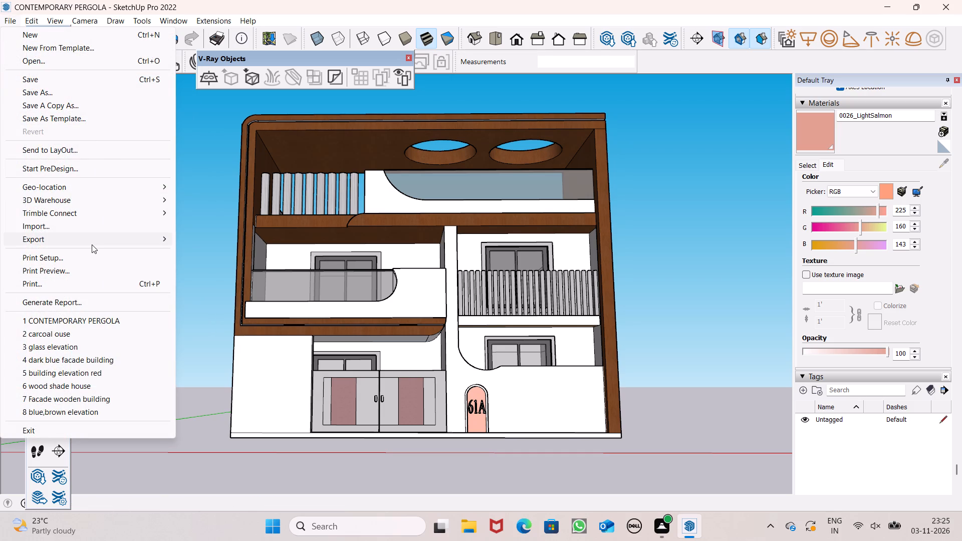
click(92, 244)
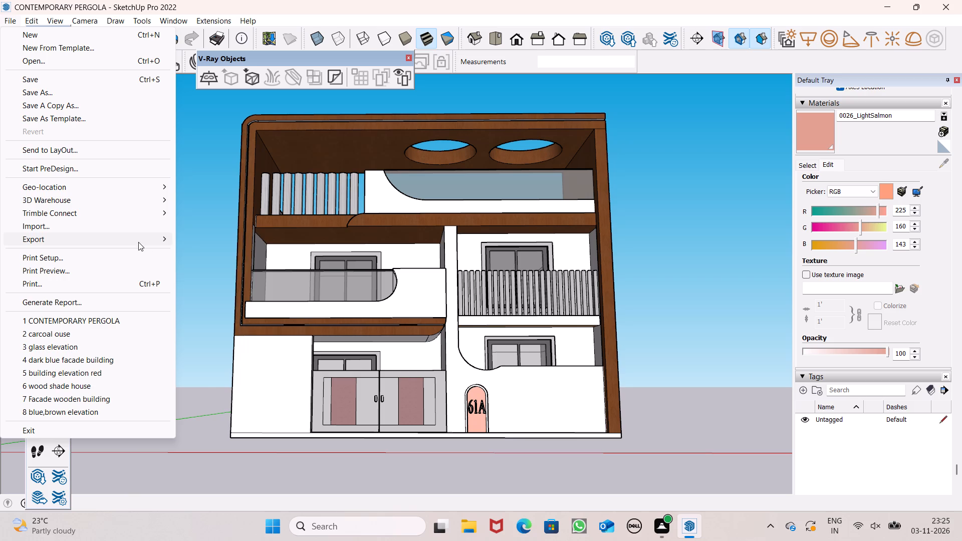
click(138, 241)
click(194, 247)
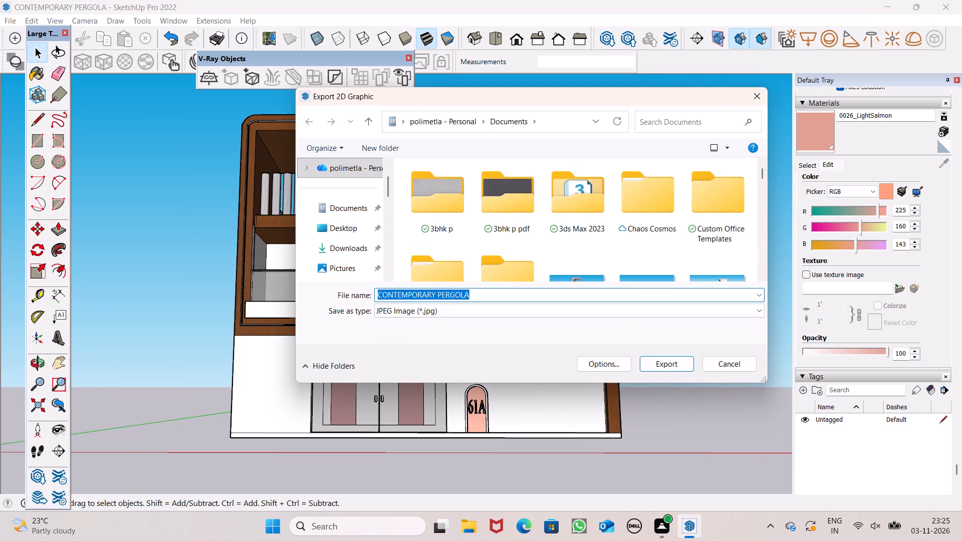
click(656, 366)
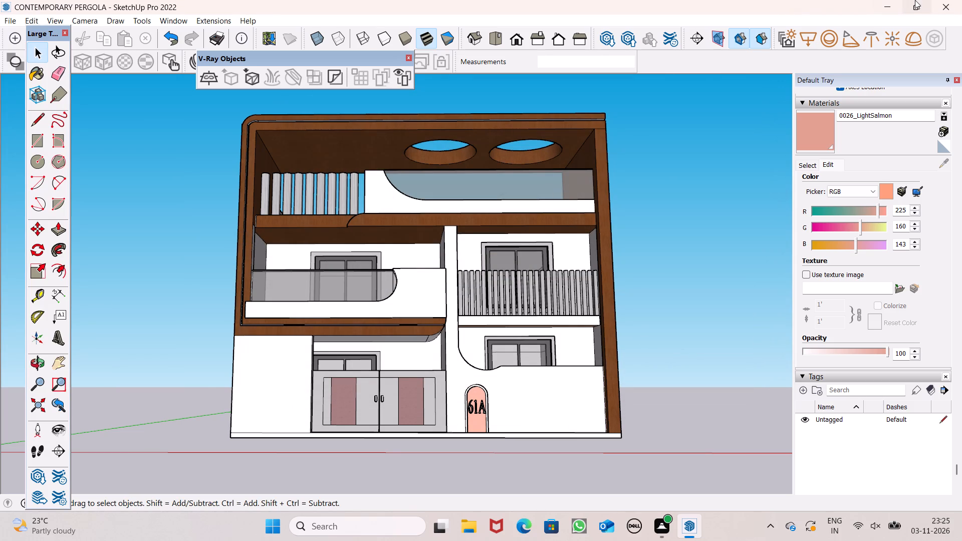